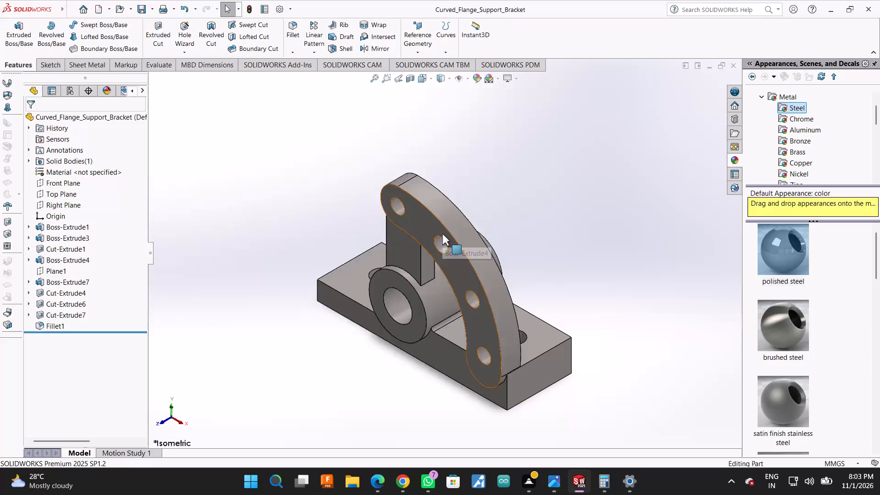
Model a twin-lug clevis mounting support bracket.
Create a new part document.
key(Return)
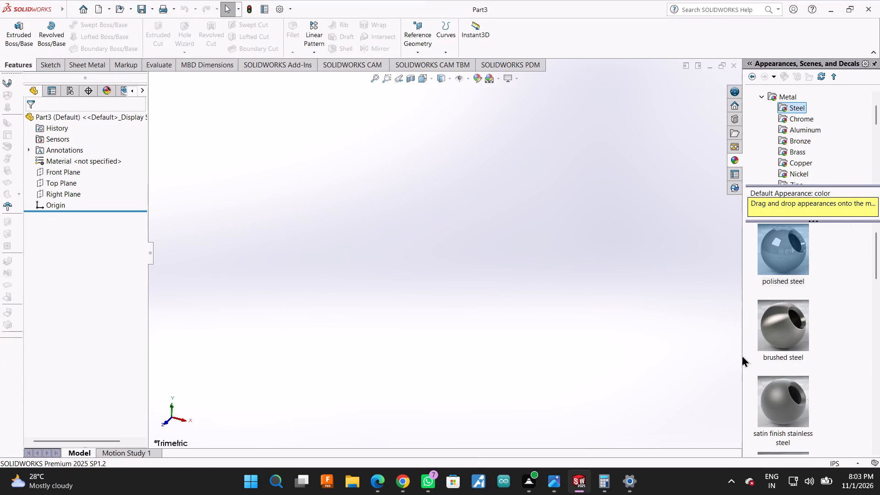
Set the new part's unit system to MMGS (millimeter, gram, second).
drag(743, 355, 879, 363)
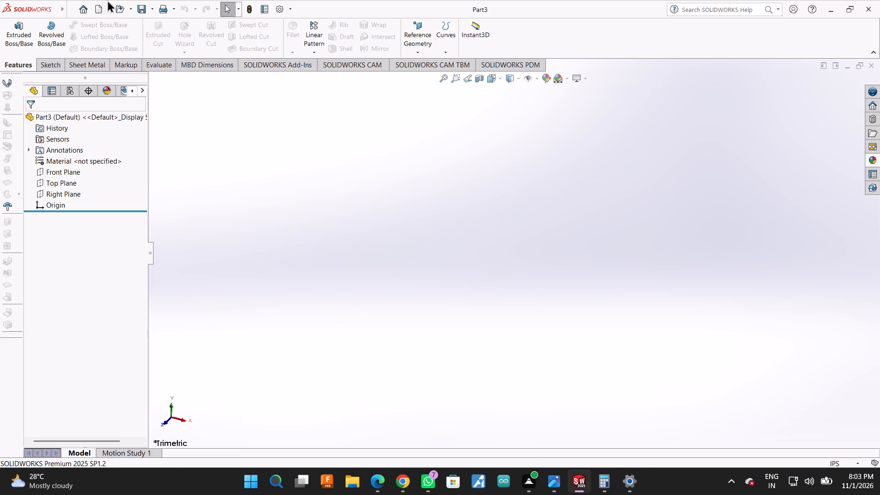
click(49, 65)
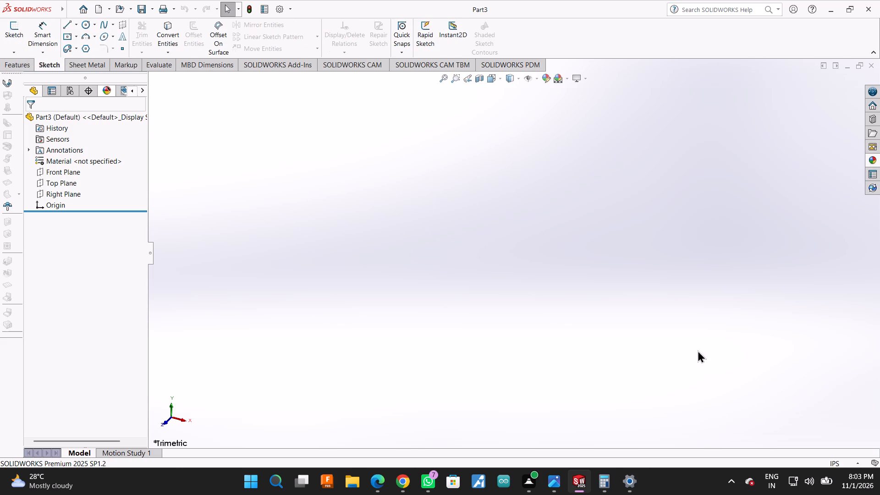
click(831, 462)
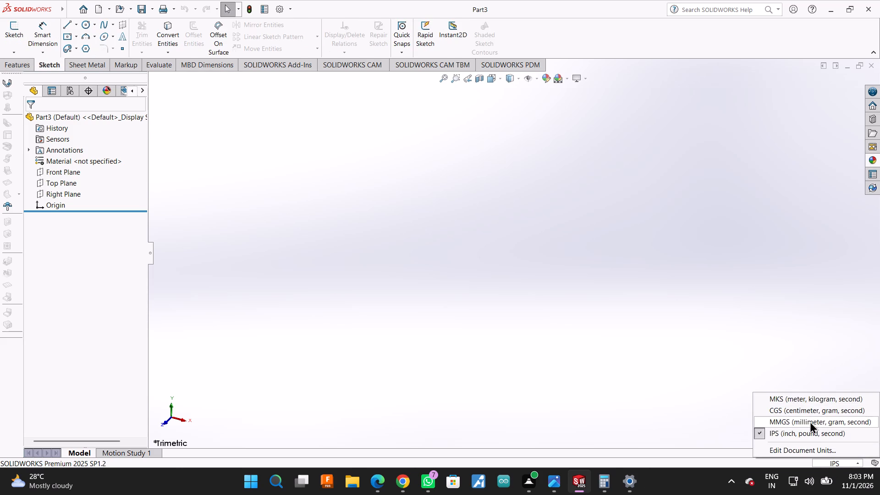
click(810, 421)
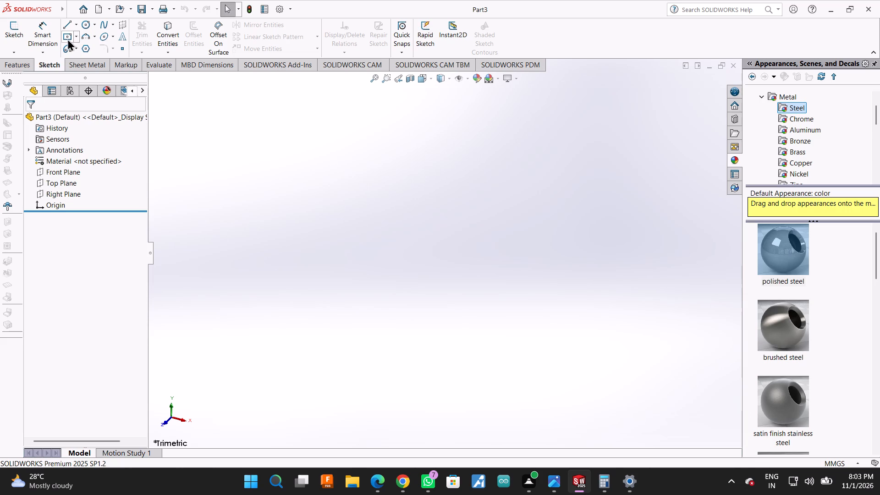
On the Top Plane, sketch a center rectangle about 189 mm by 95 mm, centred on the origin.
click(67, 38)
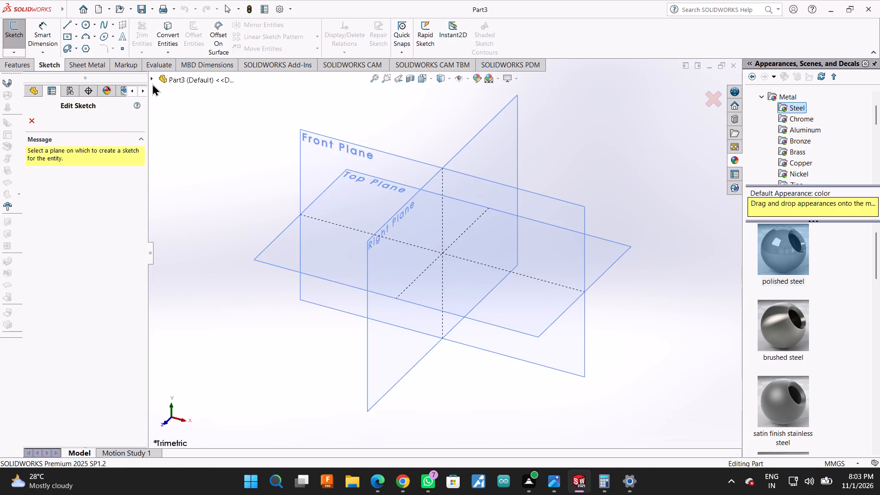
click(152, 78)
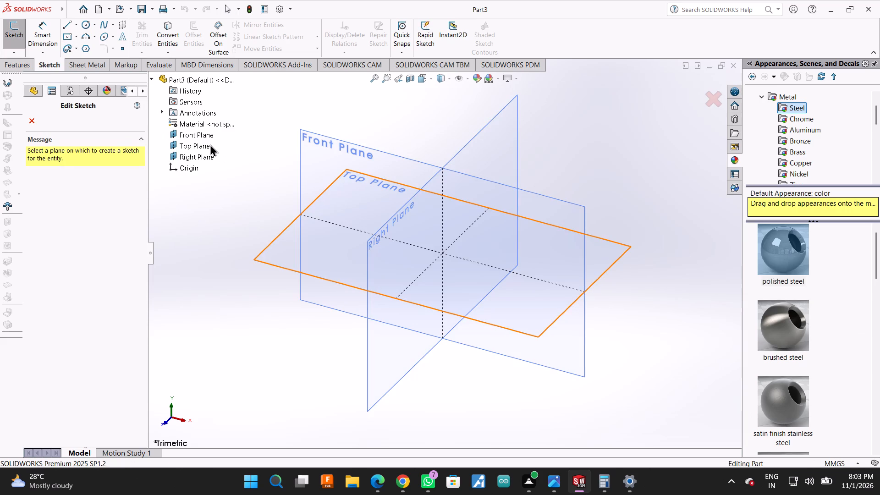
click(203, 139)
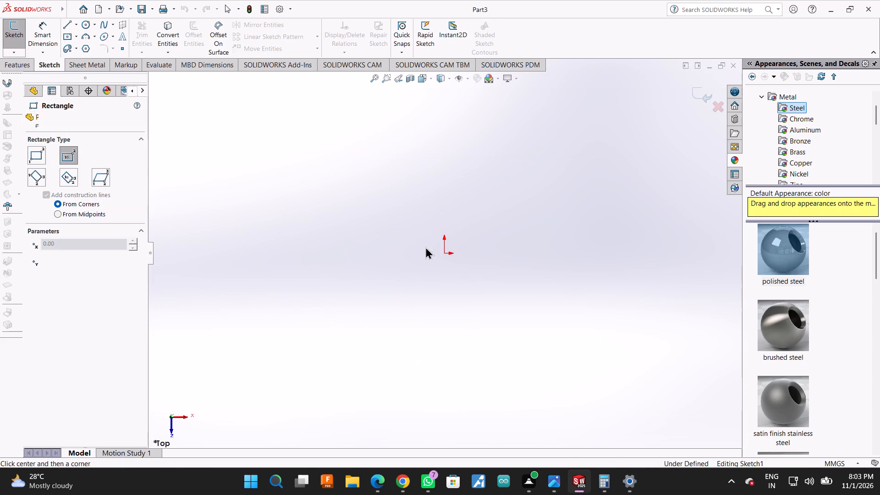
click(443, 254)
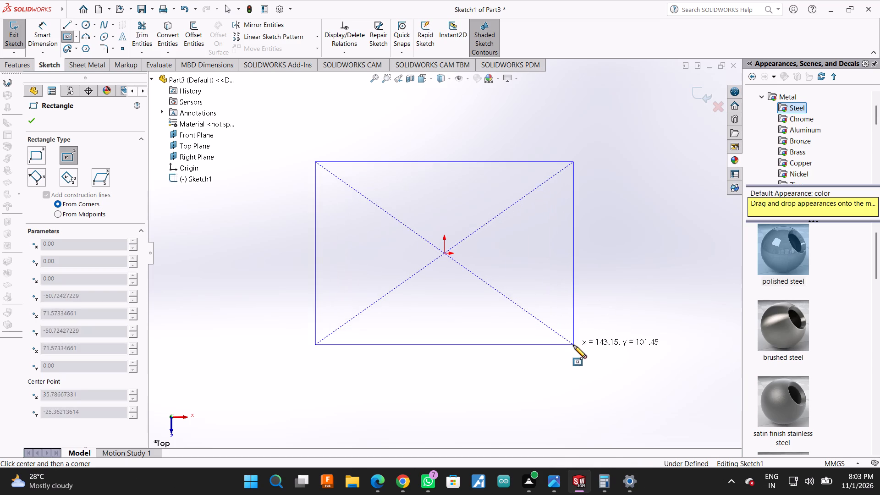
click(615, 339)
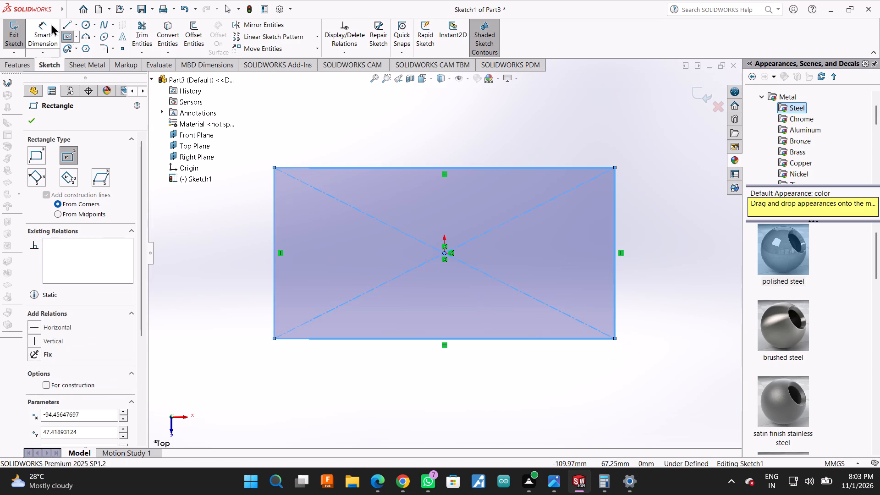
Dimension the rectangle 100 mm along its horizontal side and 50 mm along its vertical side.
click(48, 24)
click(585, 339)
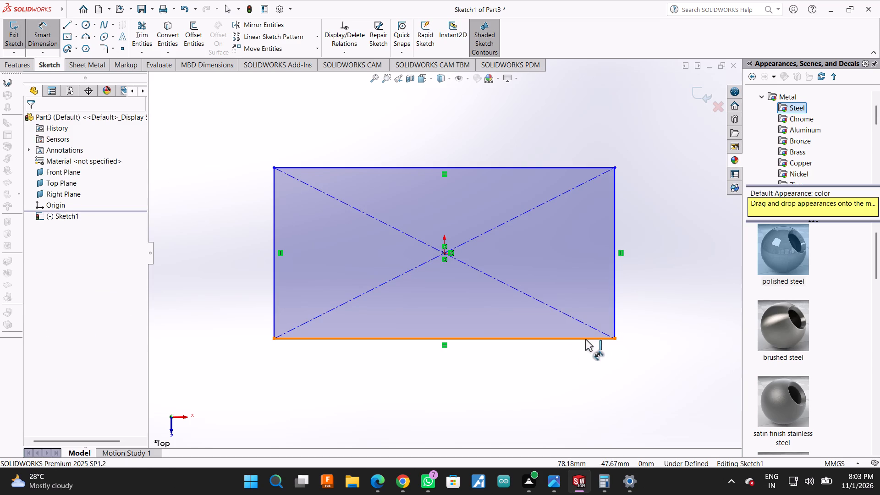
click(532, 398)
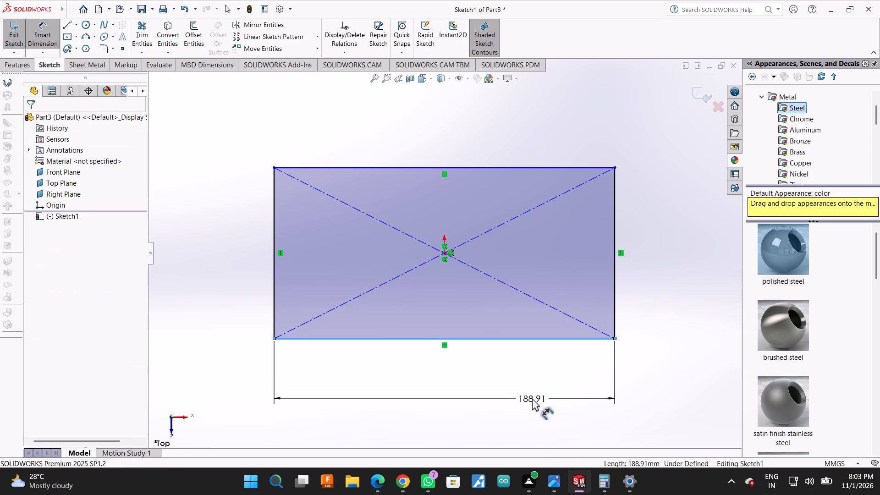
text(100)
key(Return)
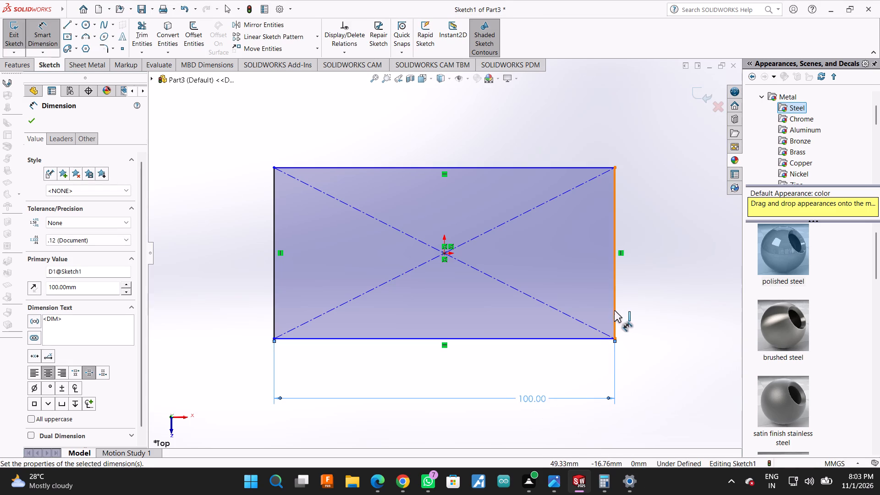
click(615, 310)
click(679, 285)
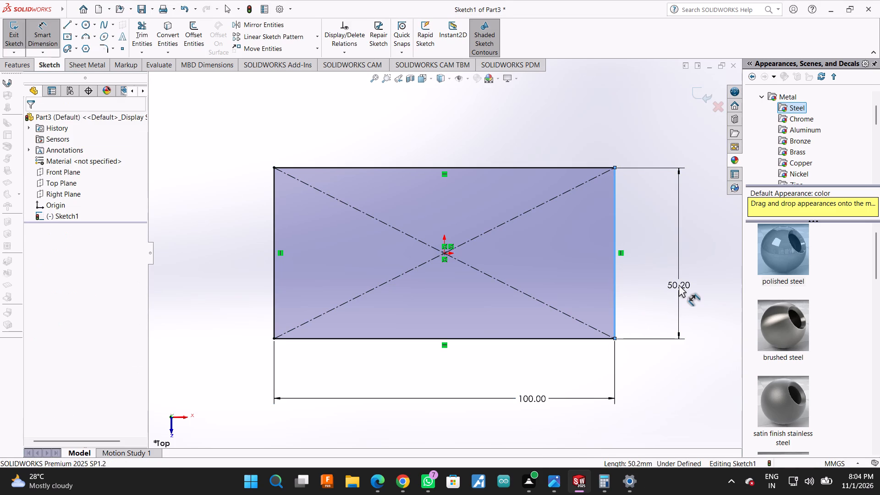
text(50)
key(Return)
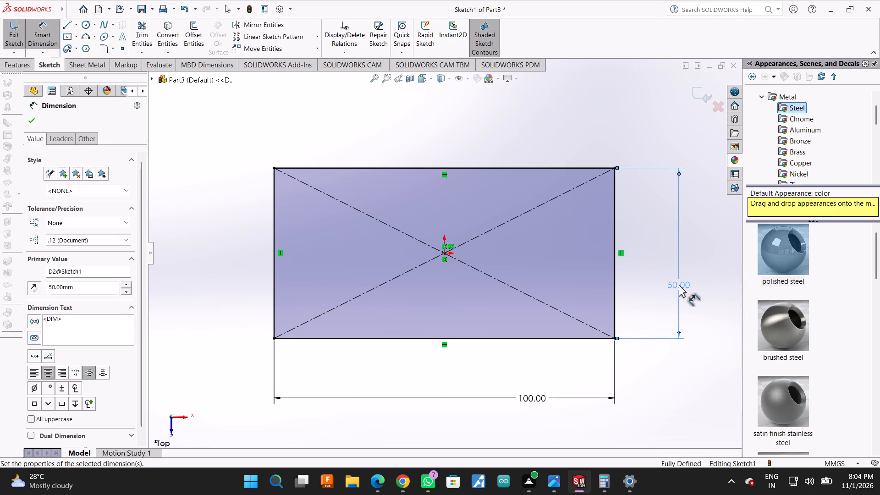
key(Return)
click(30, 117)
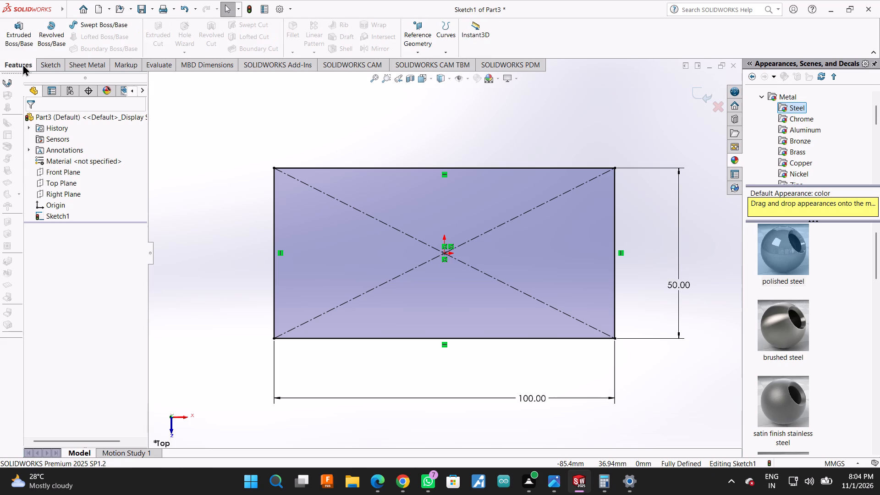
Extrude the rectangle as a boss with a blind depth of 15 mm.
click(29, 29)
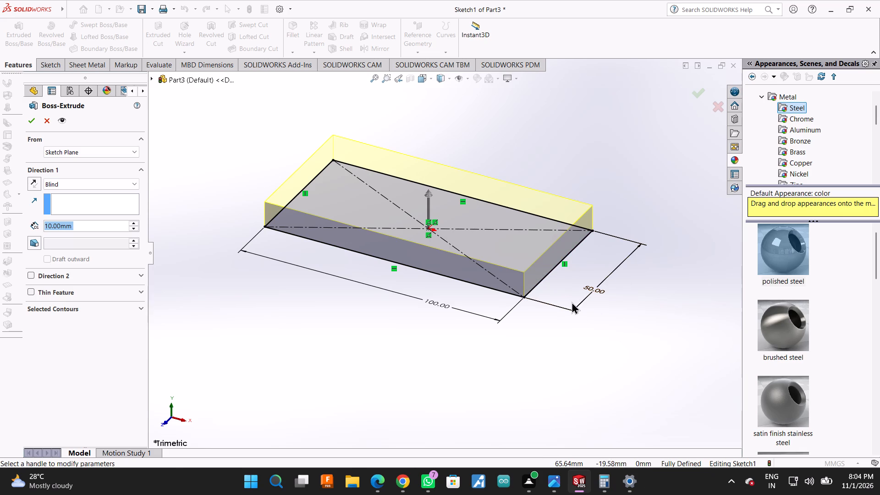
scroll(719, 307, up, 1)
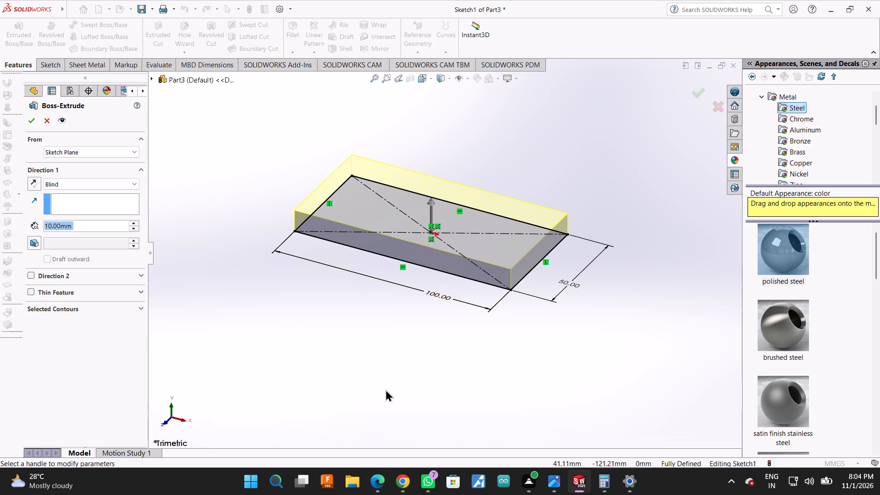
text(15)
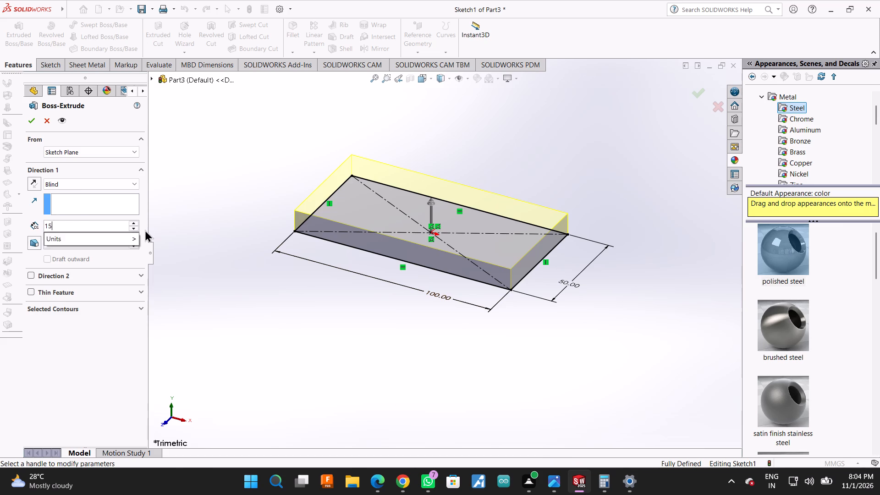
key(Return)
key(Return)
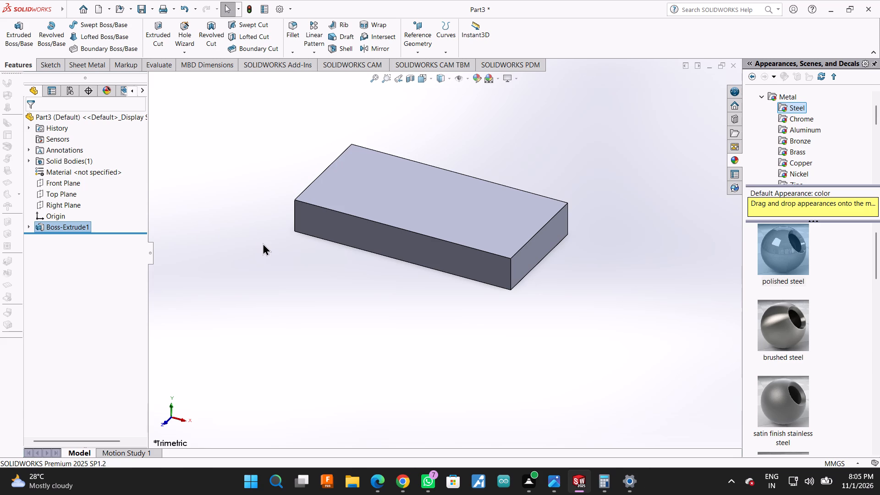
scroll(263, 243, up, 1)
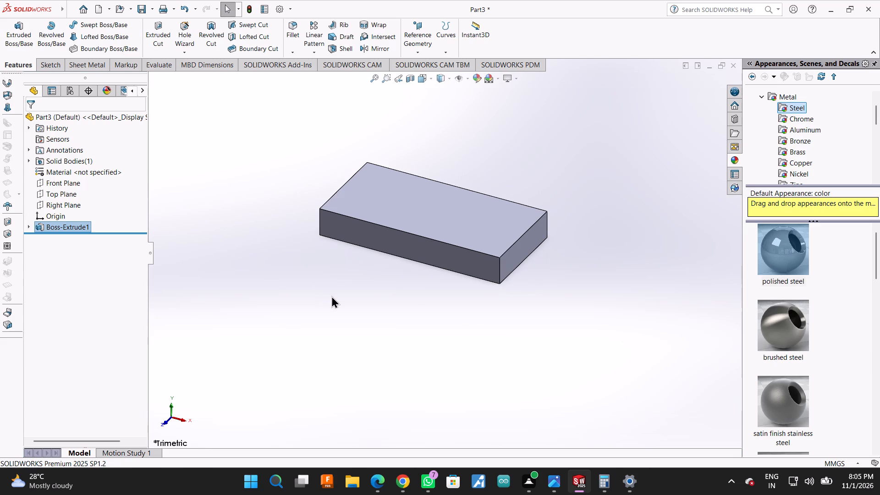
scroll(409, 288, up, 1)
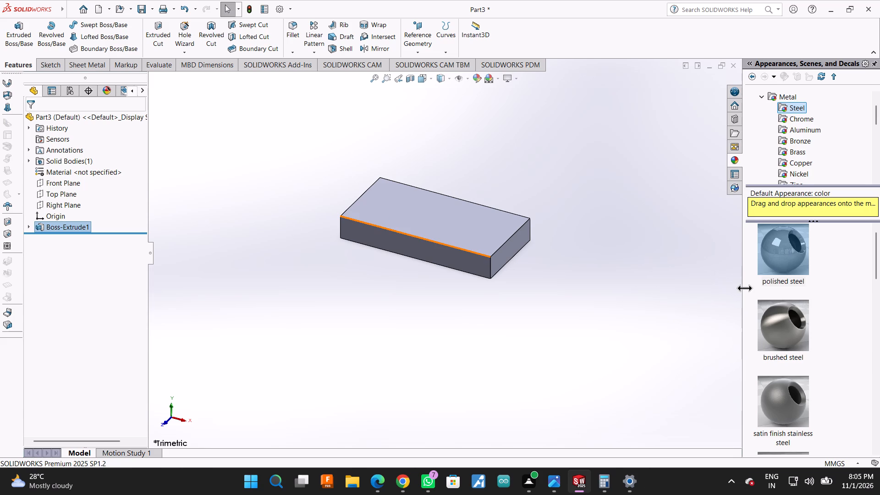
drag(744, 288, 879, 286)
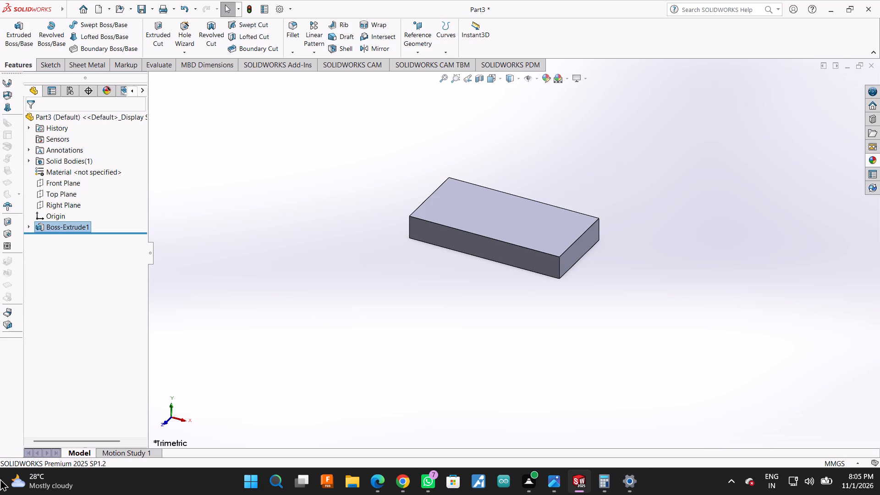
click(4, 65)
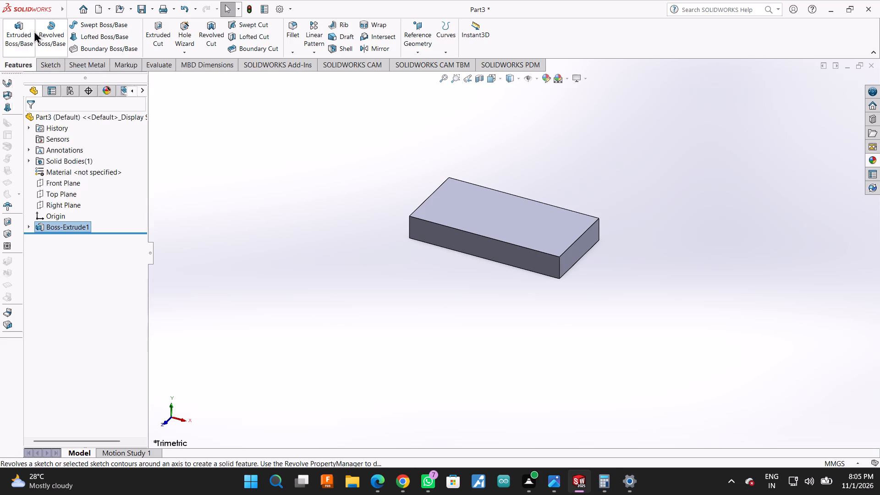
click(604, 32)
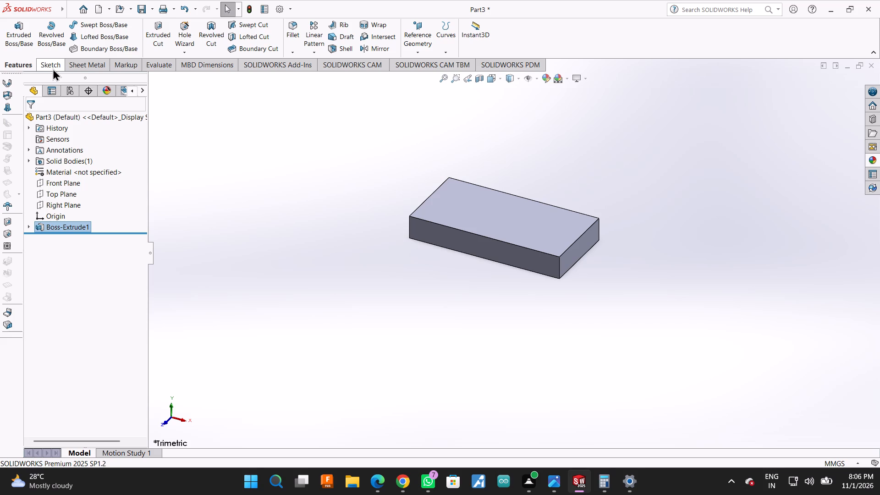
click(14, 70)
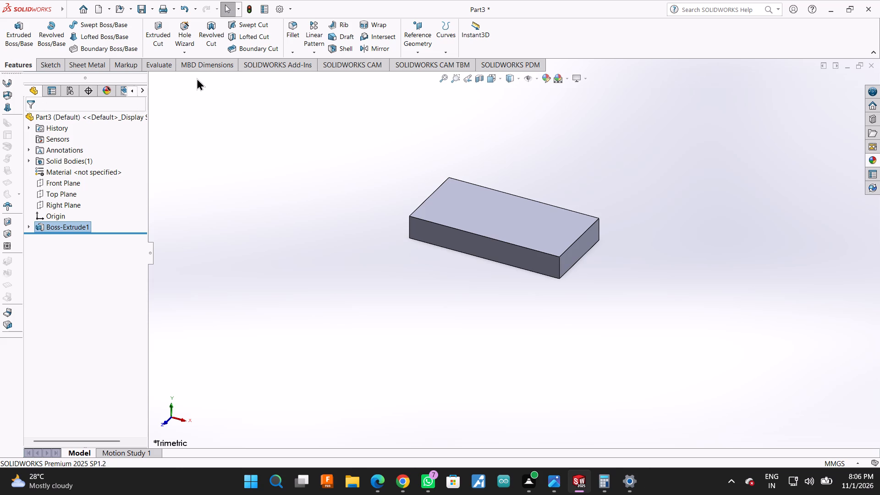
On the block's top face, sketch a corner rectangle from the rear corner, spanning the full 100 mm length and about 9.6 mm deep.
click(37, 67)
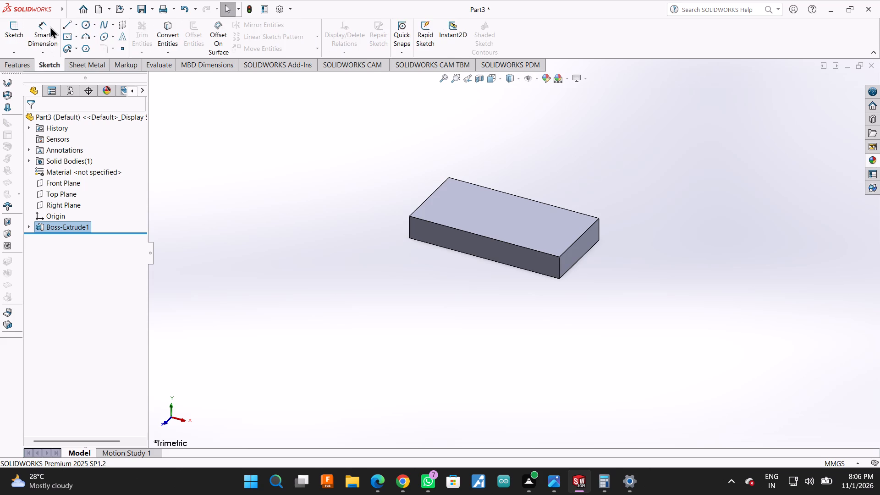
click(65, 33)
click(395, 210)
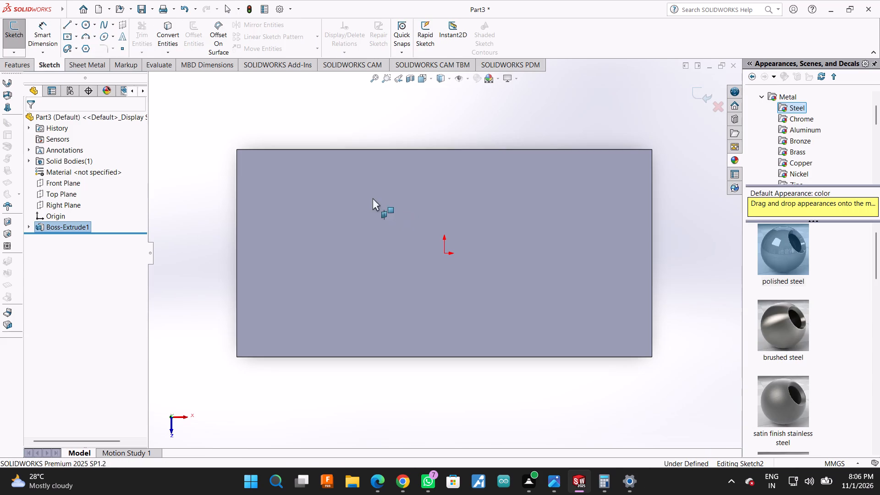
click(237, 148)
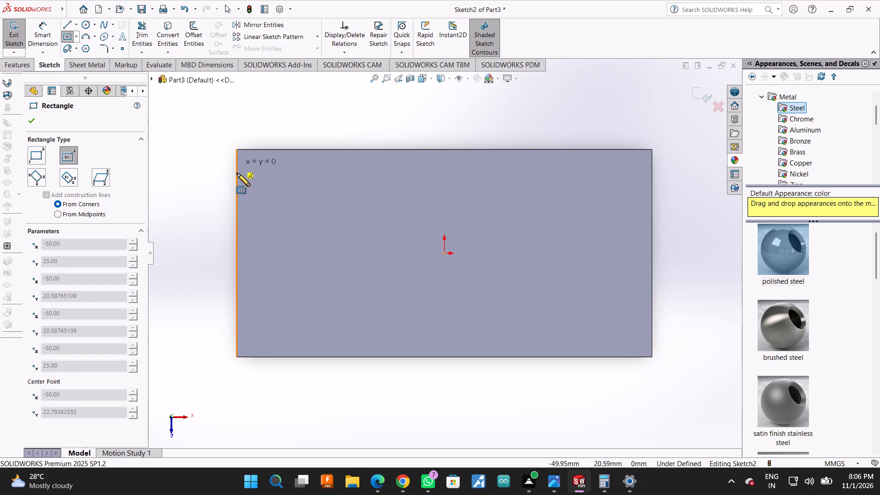
key(Escape)
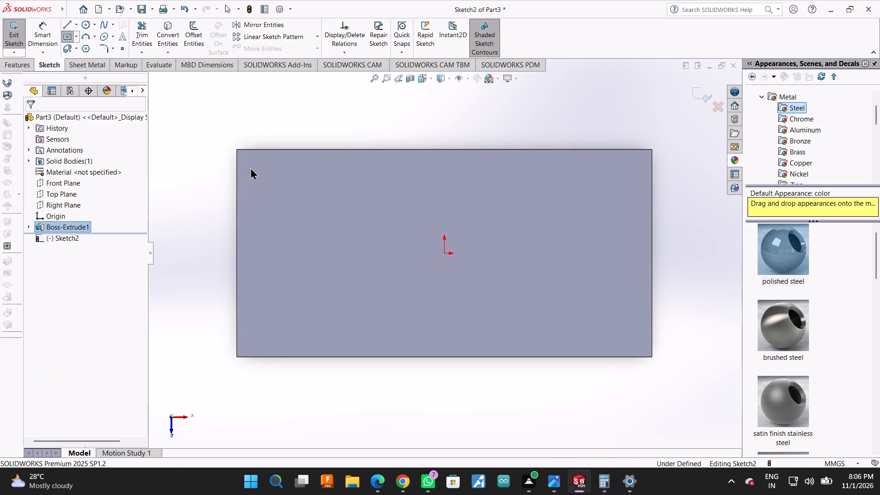
click(76, 34)
click(75, 45)
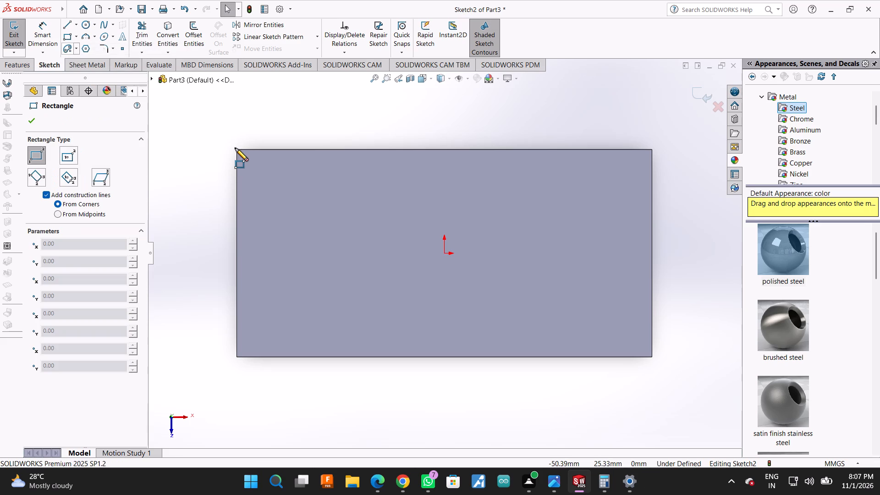
click(237, 148)
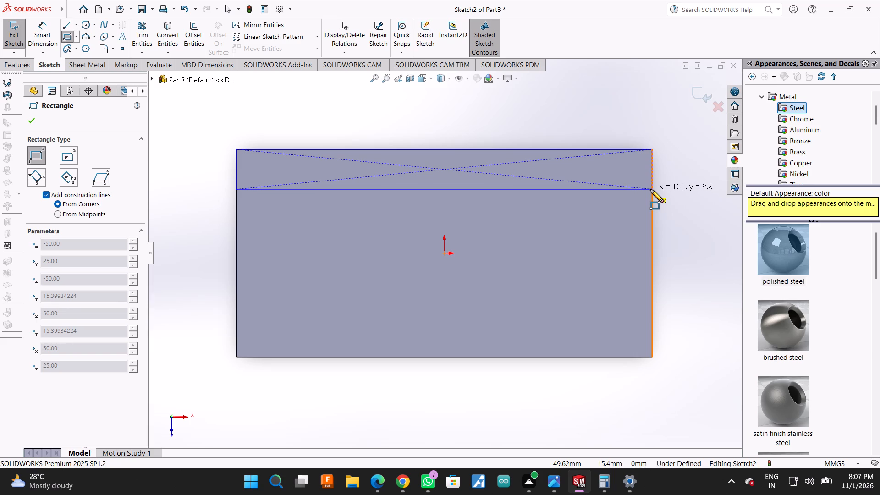
click(650, 189)
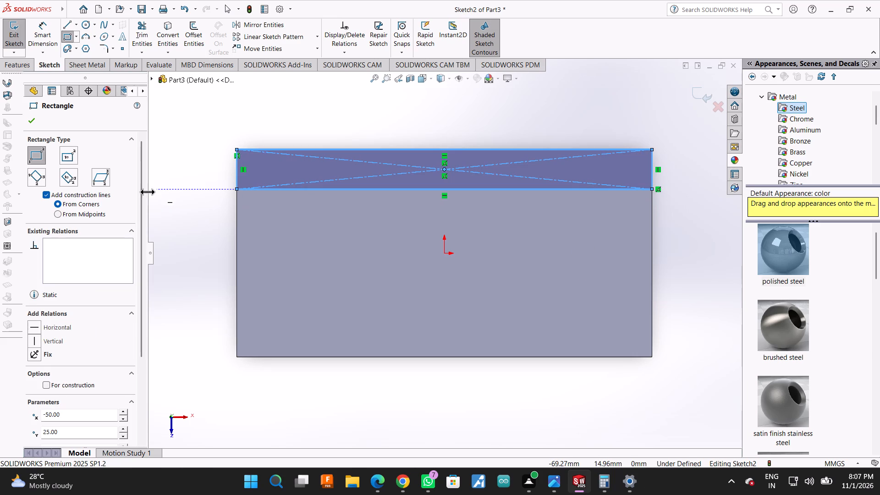
Dimension the strip rectangle's short side to 15 mm.
click(49, 25)
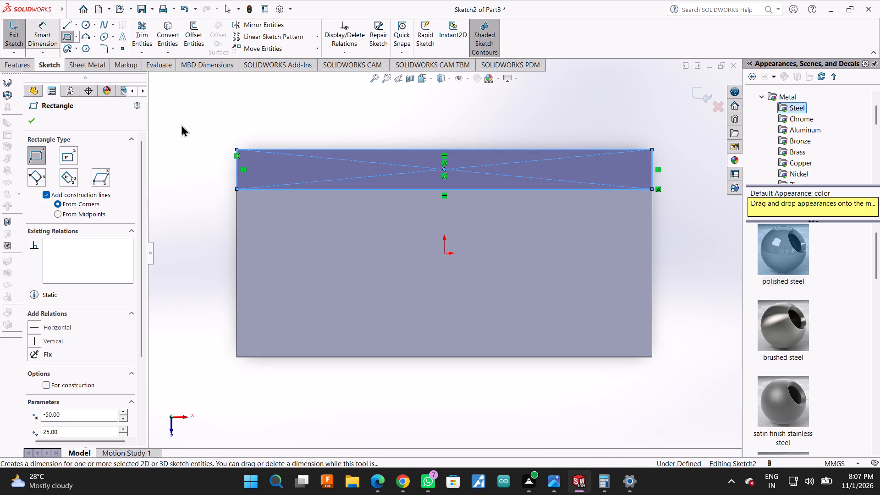
click(652, 169)
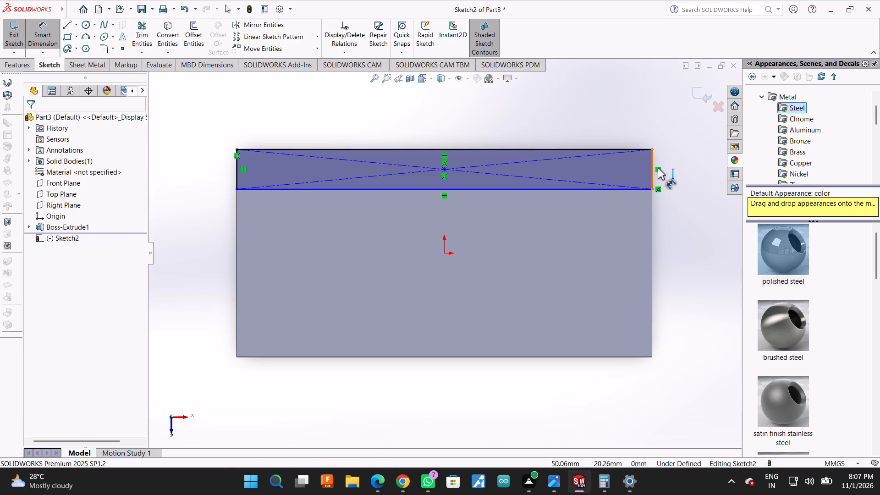
click(671, 166)
text(15)
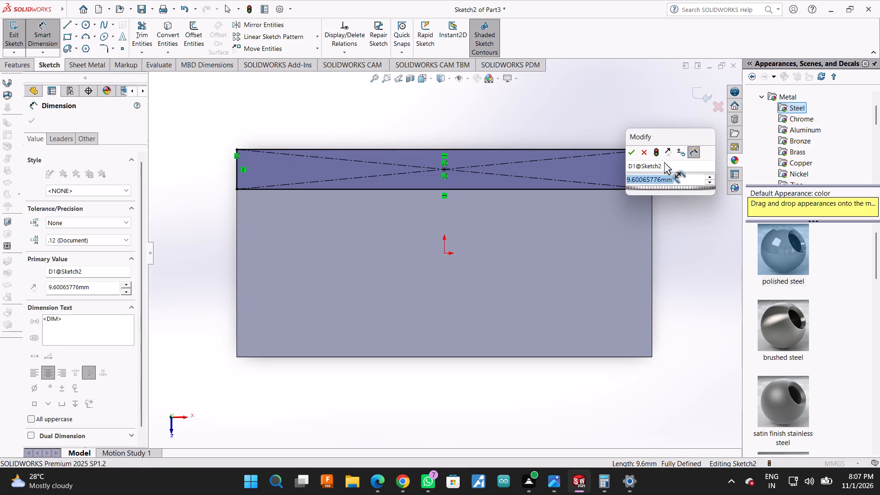
key(Return)
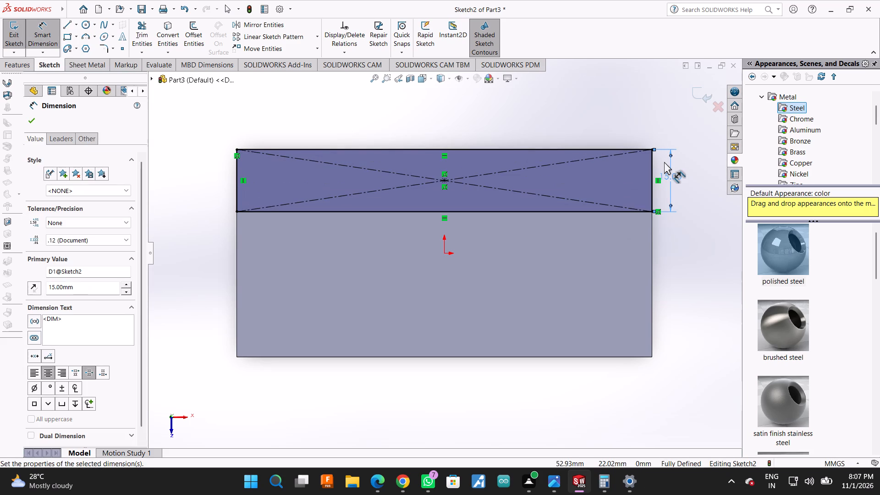
scroll(659, 164, up, 4)
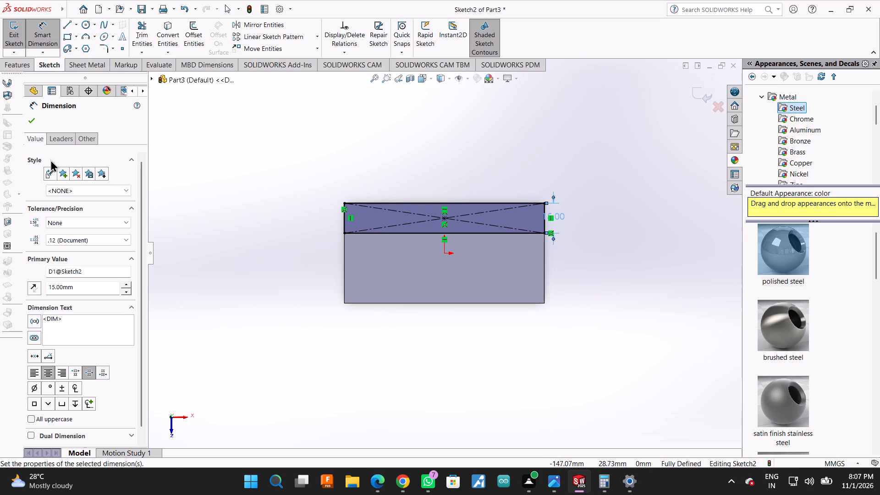
scroll(362, 268, down, 1)
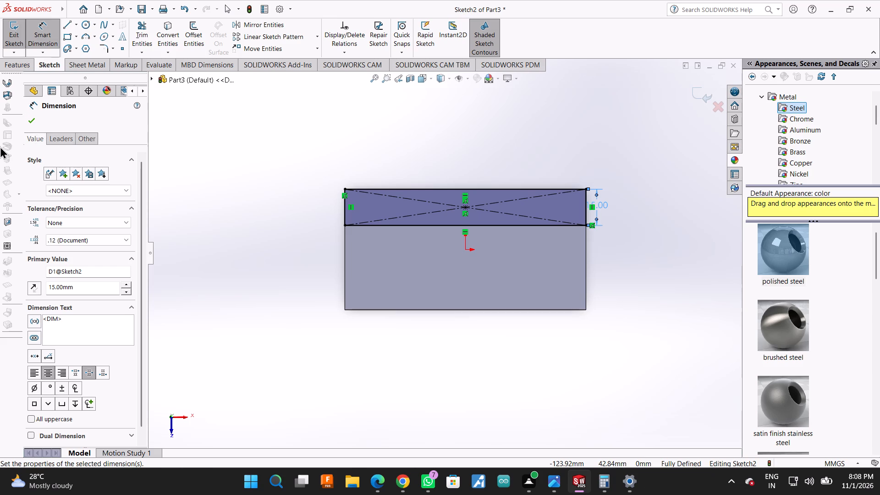
click(27, 114)
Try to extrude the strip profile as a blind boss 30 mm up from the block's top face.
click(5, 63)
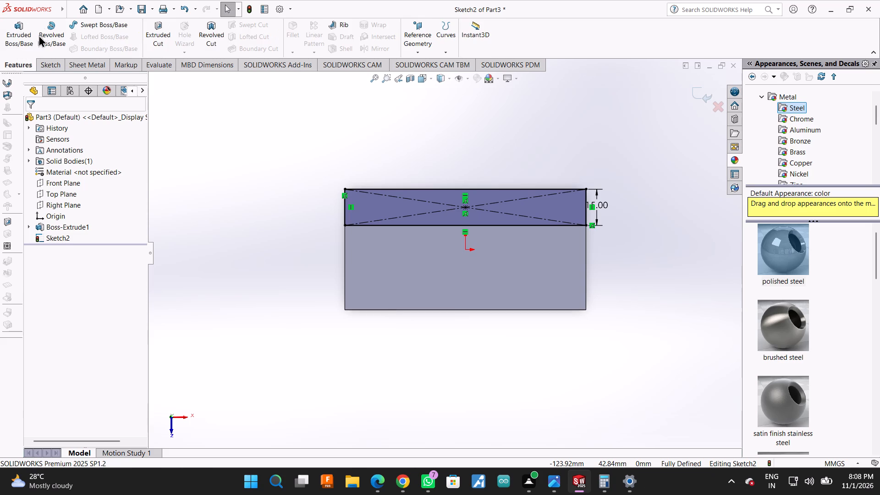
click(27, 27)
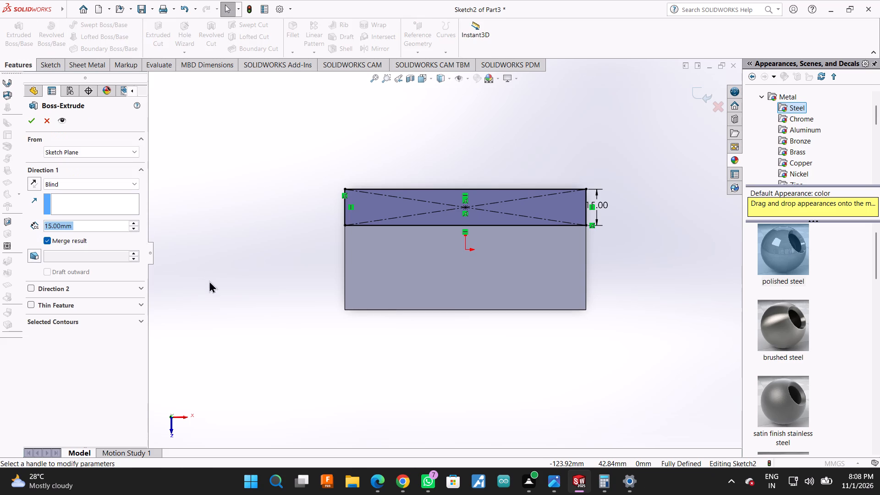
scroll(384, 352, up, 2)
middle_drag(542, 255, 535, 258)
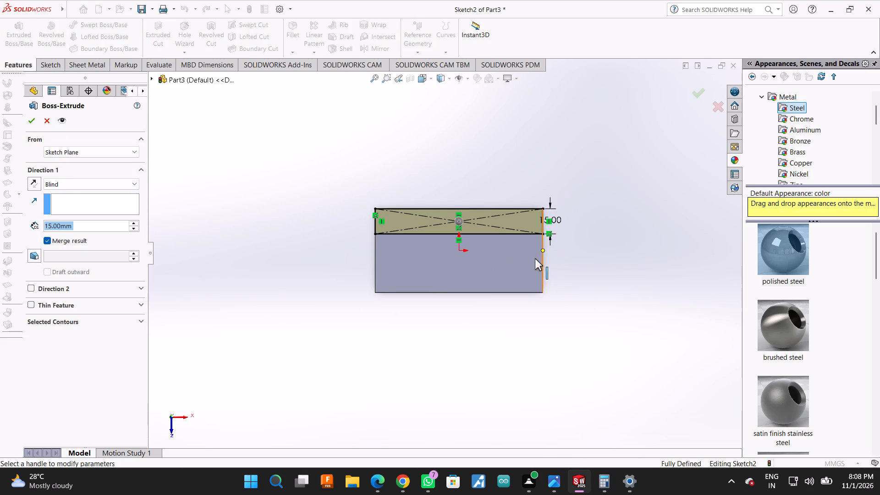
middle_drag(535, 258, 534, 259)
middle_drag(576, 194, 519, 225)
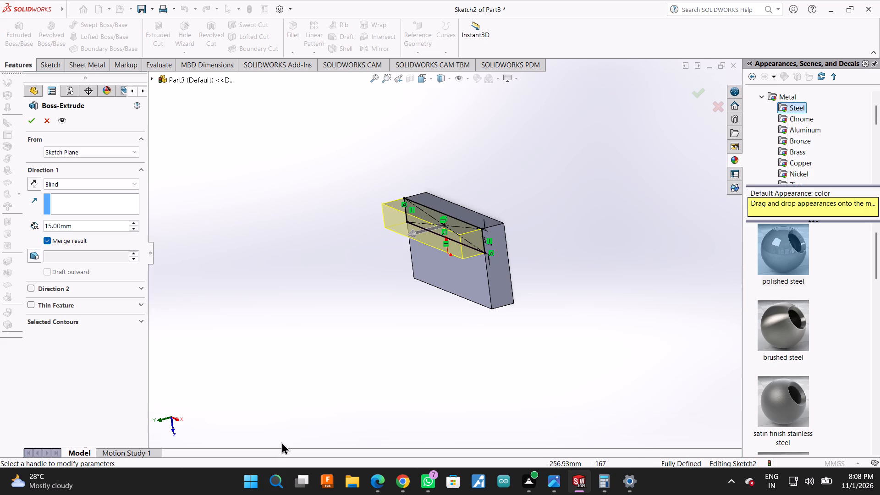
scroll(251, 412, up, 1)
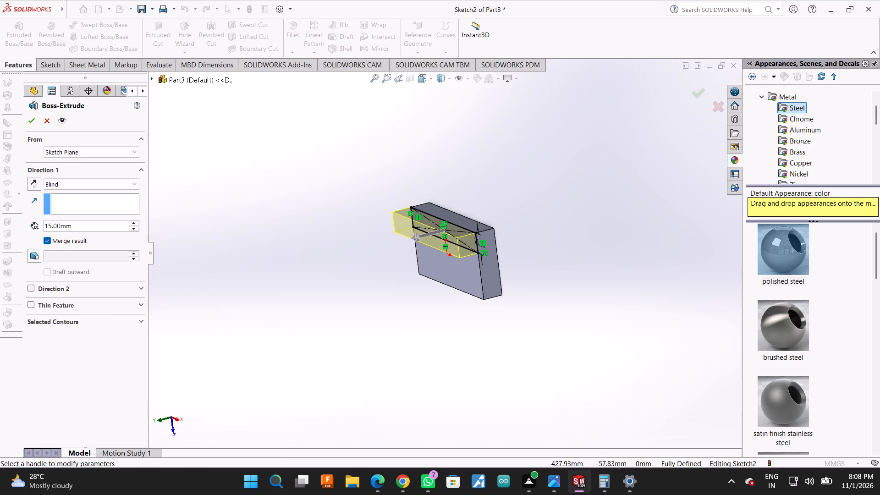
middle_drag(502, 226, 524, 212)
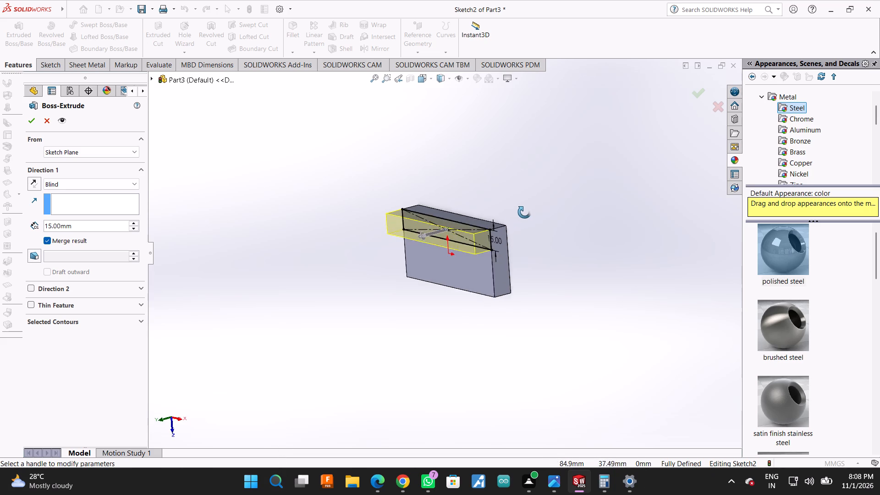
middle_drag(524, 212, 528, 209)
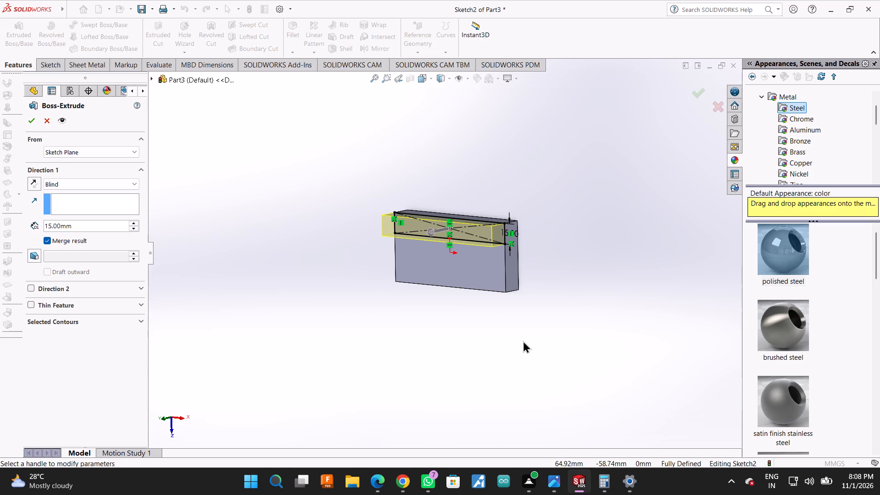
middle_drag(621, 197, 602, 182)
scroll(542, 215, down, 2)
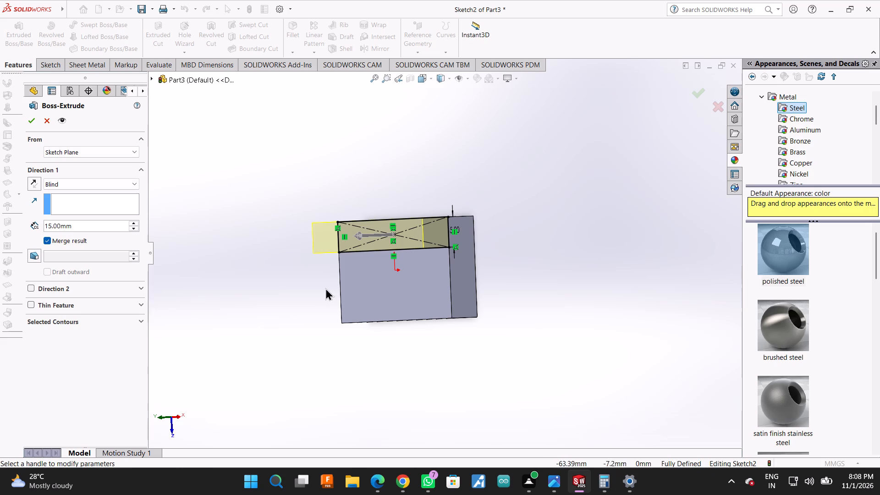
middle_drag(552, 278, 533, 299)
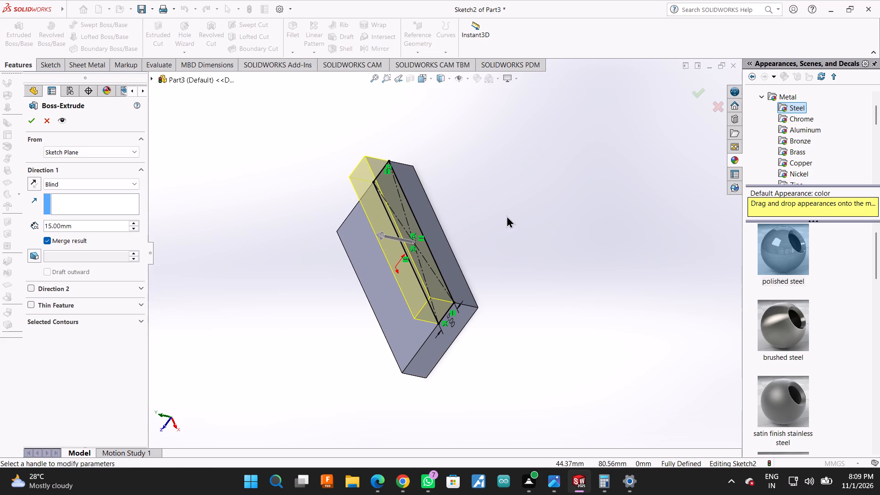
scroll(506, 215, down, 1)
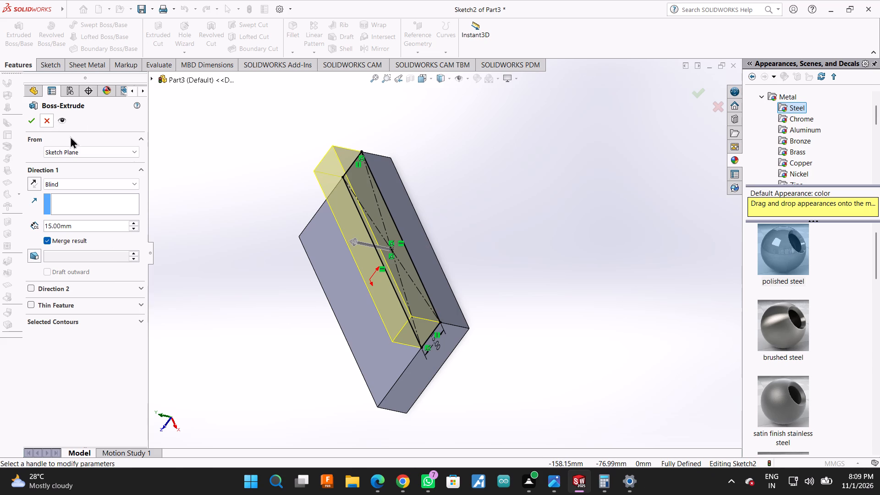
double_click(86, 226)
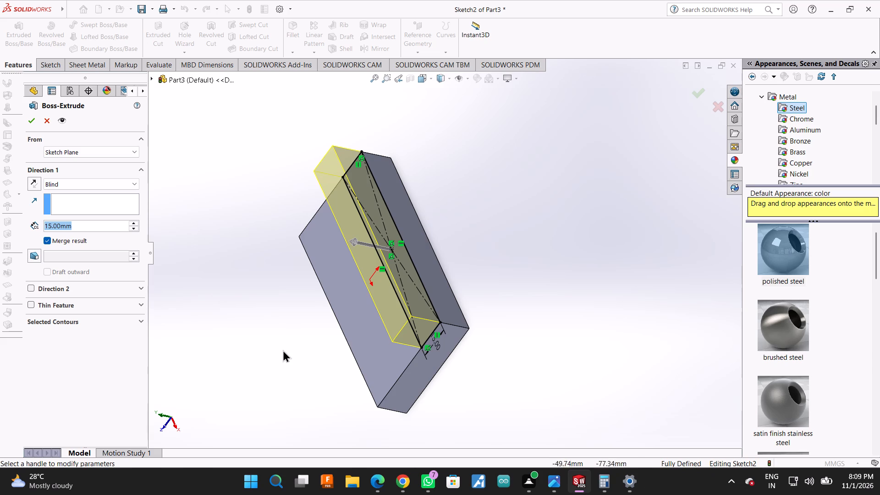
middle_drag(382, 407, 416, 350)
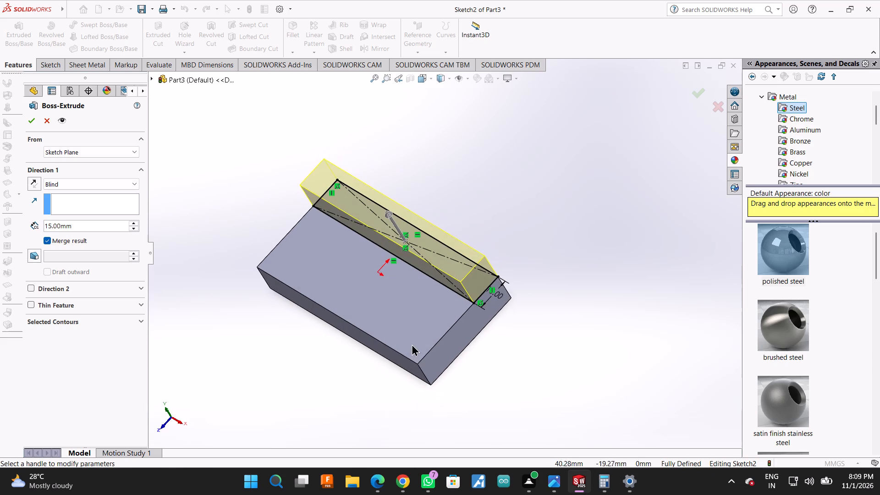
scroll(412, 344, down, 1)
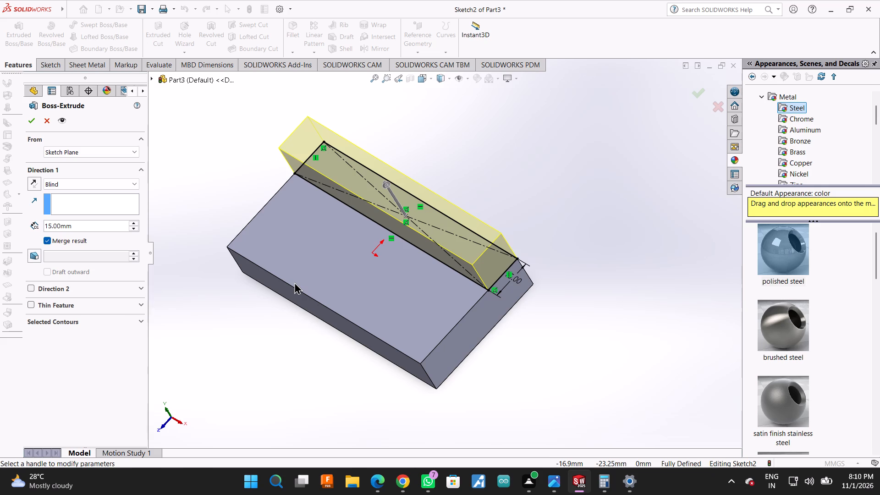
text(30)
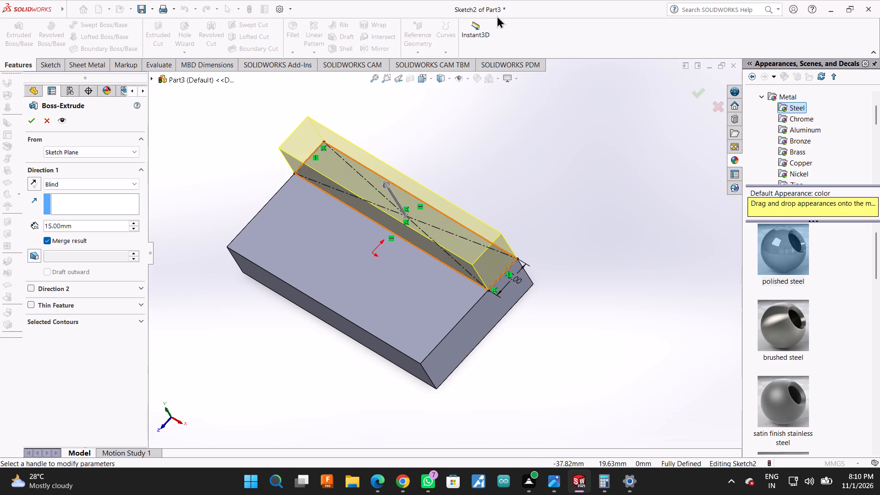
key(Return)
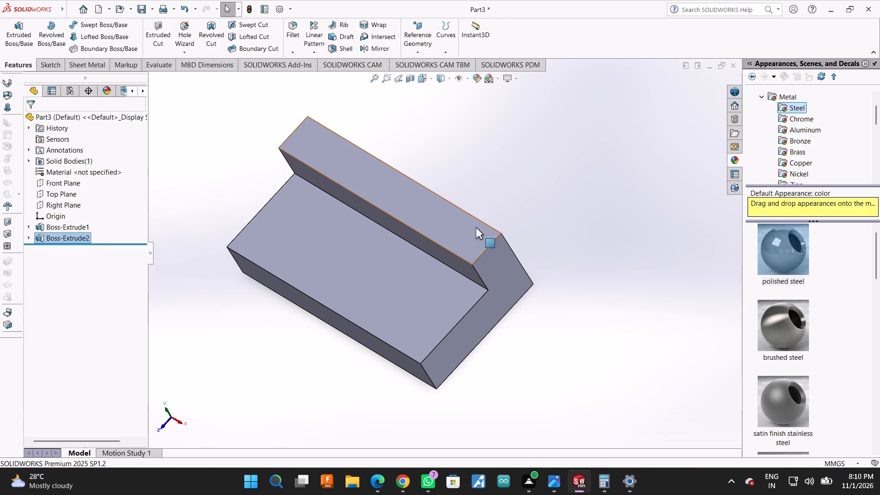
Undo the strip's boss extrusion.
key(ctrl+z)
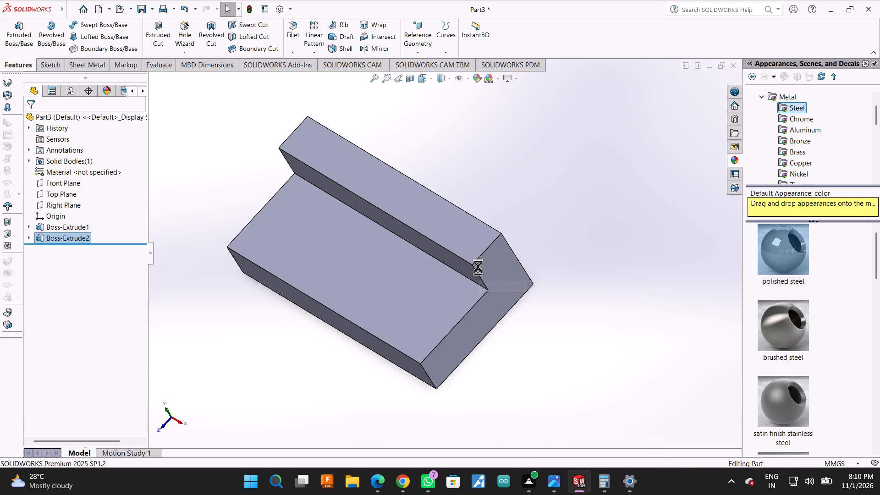
Extrude the strip profile as a blind boss 30 mm up from the block's top face, merged with the block.
middle_drag(597, 327, 571, 305)
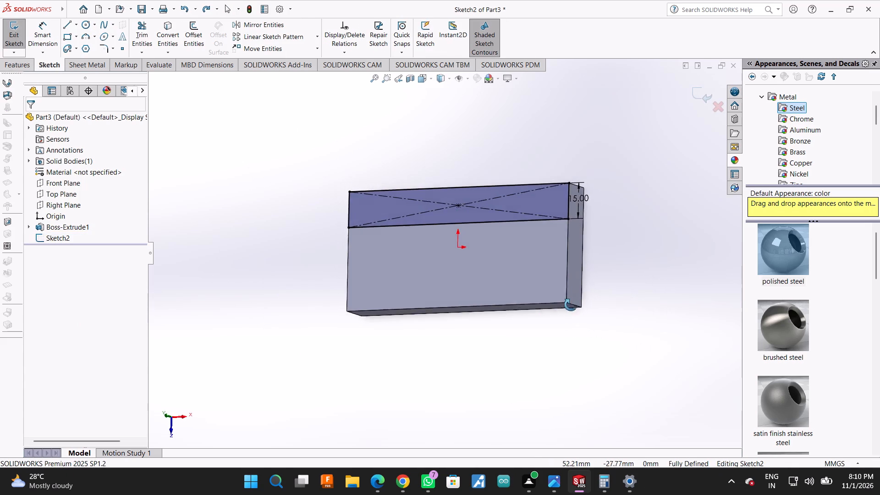
middle_drag(571, 305, 559, 283)
click(30, 62)
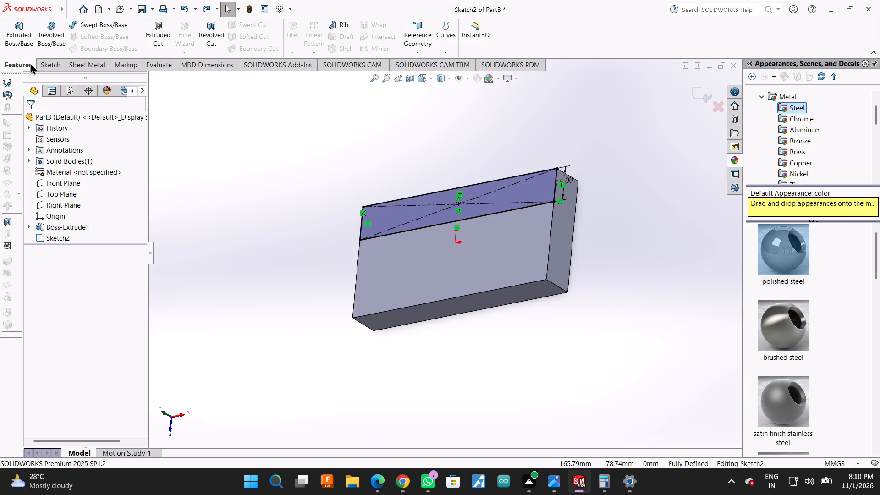
click(27, 33)
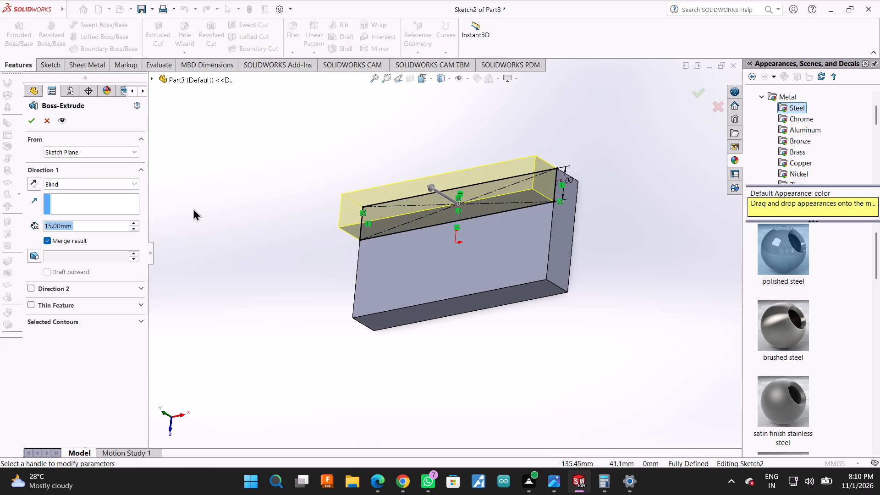
double_click(121, 221)
text(30)
key(Return)
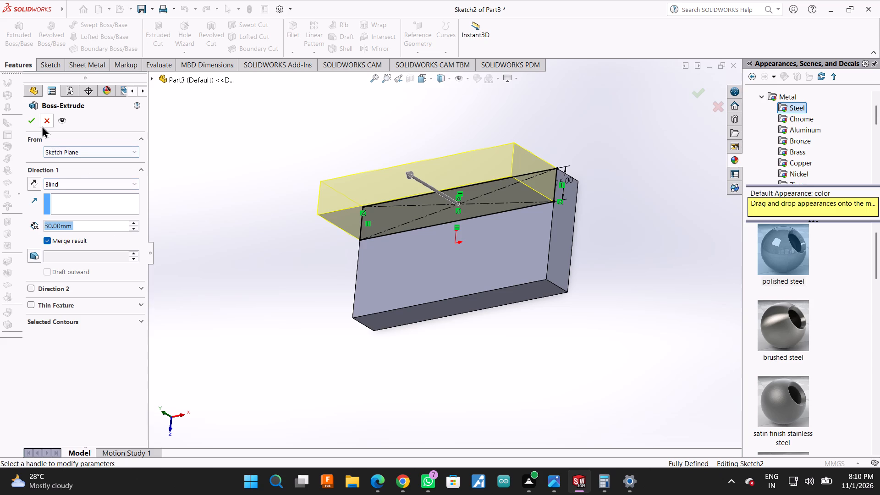
click(34, 126)
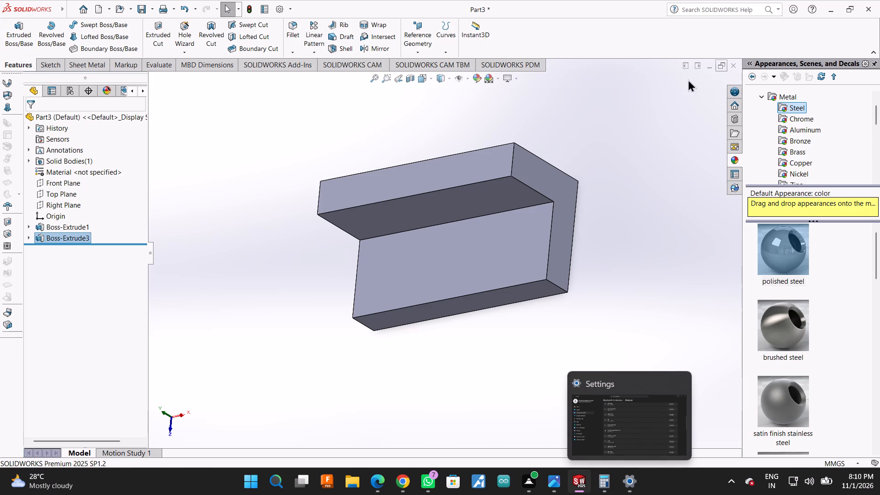
Start a new sketch on the front face of the raised rear wall.
scroll(643, 234, down, 1)
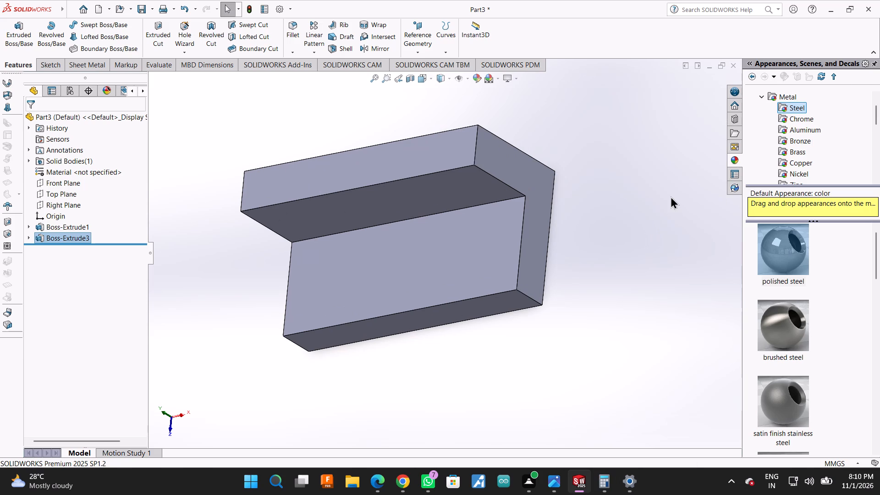
middle_click(591, 197)
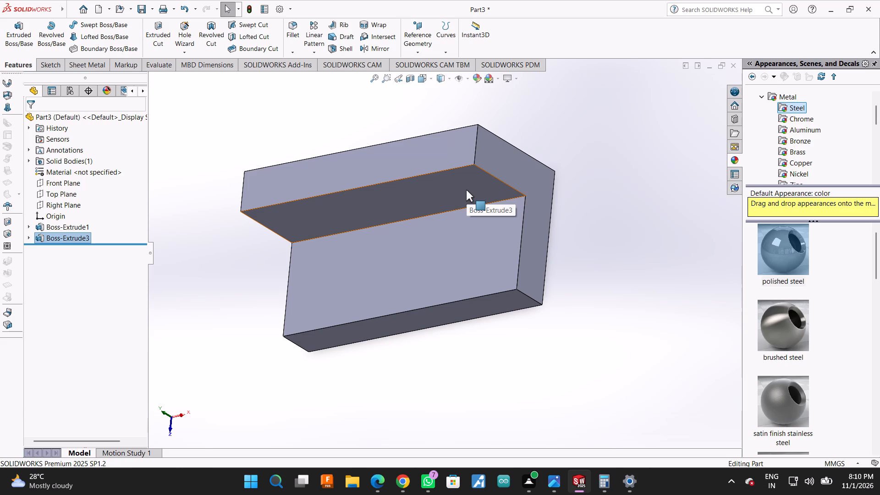
click(466, 189)
click(512, 158)
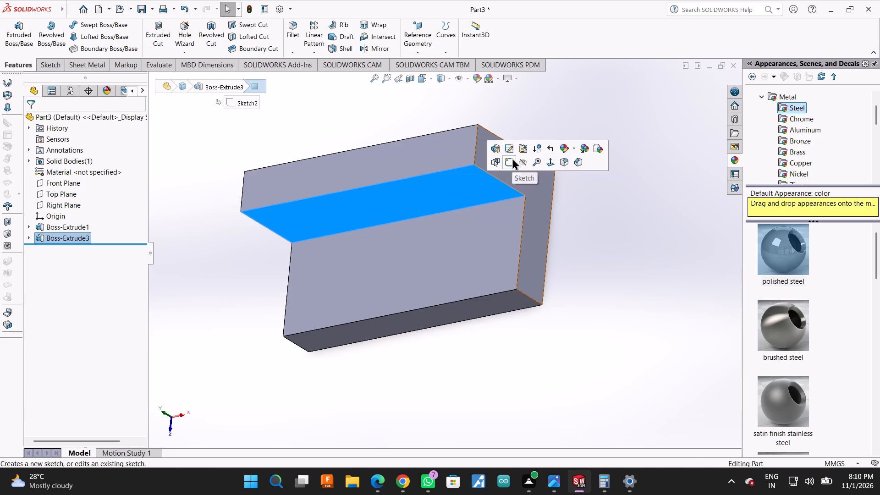
scroll(464, 255, up, 2)
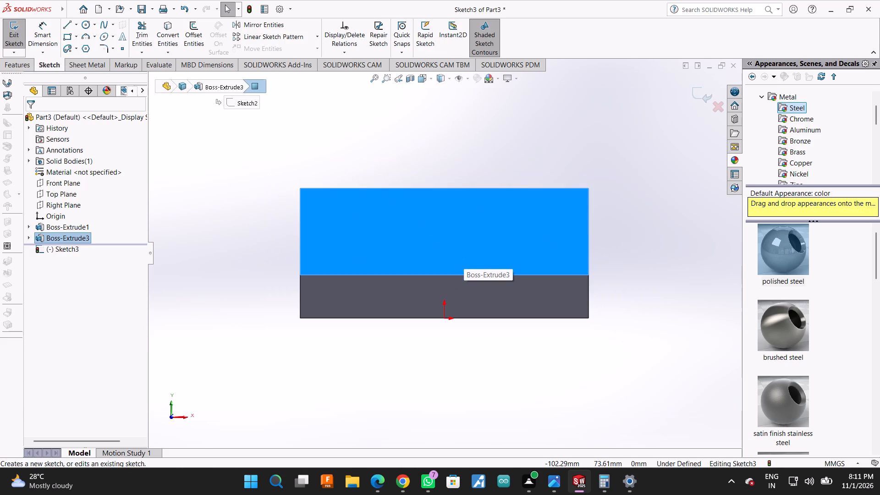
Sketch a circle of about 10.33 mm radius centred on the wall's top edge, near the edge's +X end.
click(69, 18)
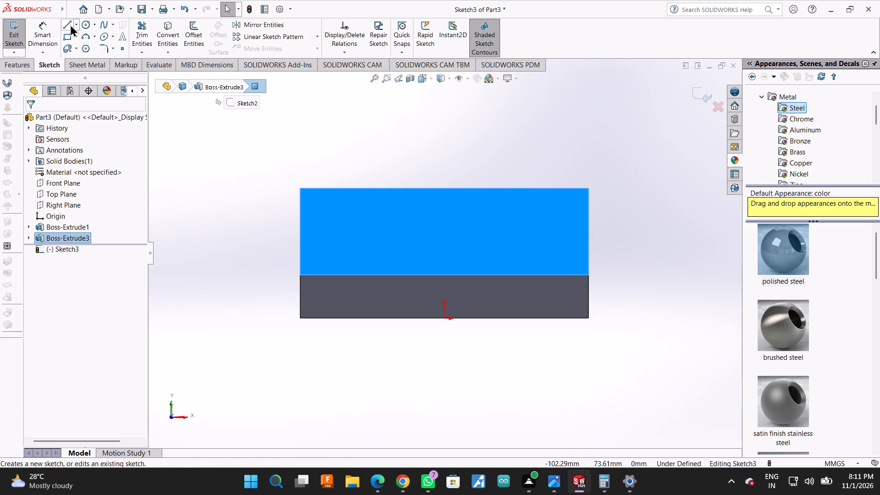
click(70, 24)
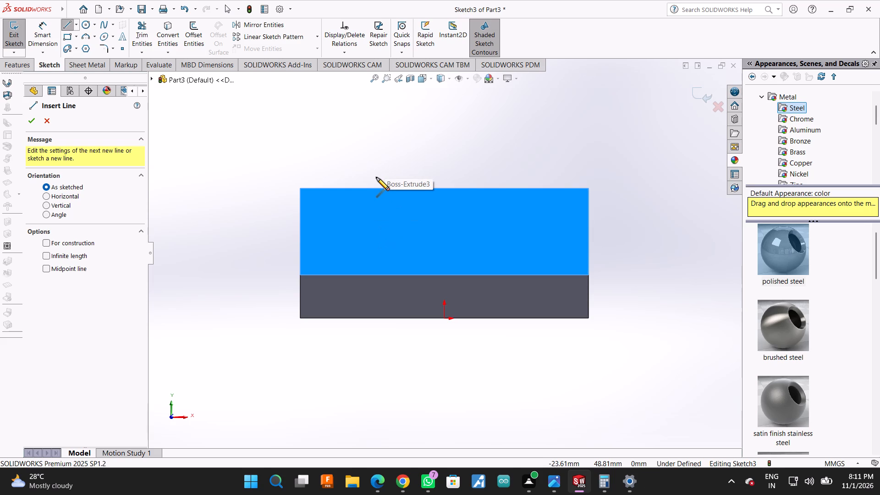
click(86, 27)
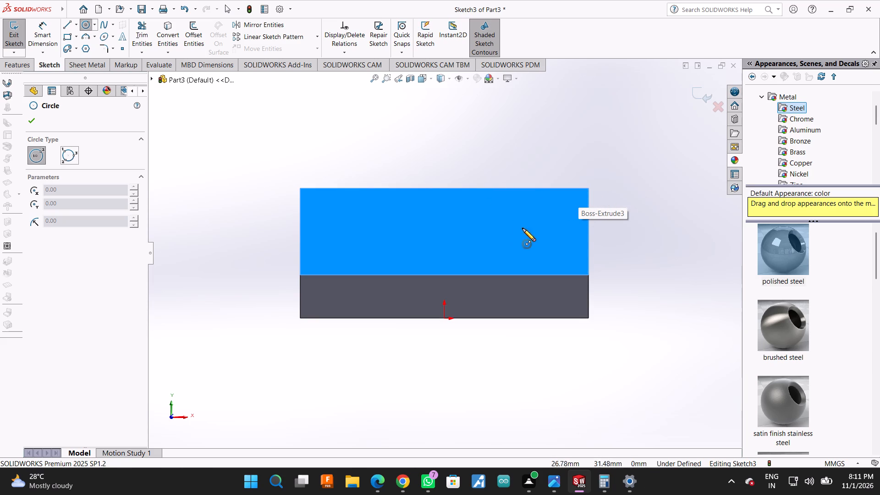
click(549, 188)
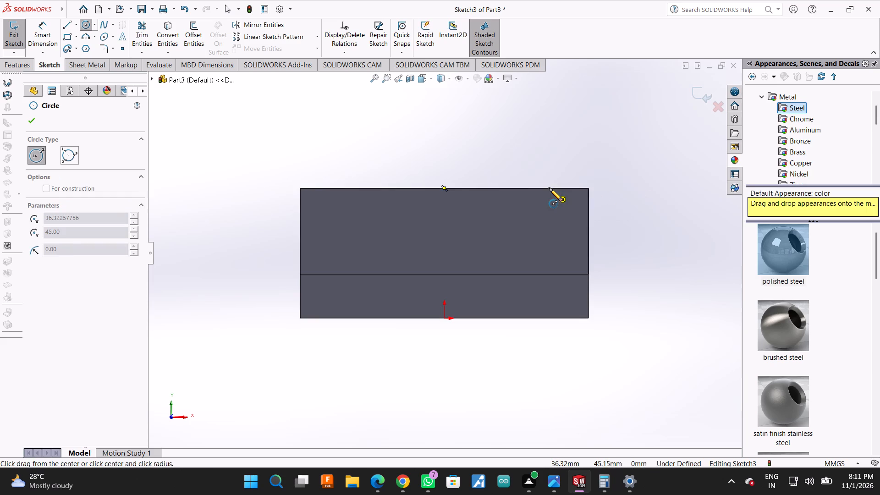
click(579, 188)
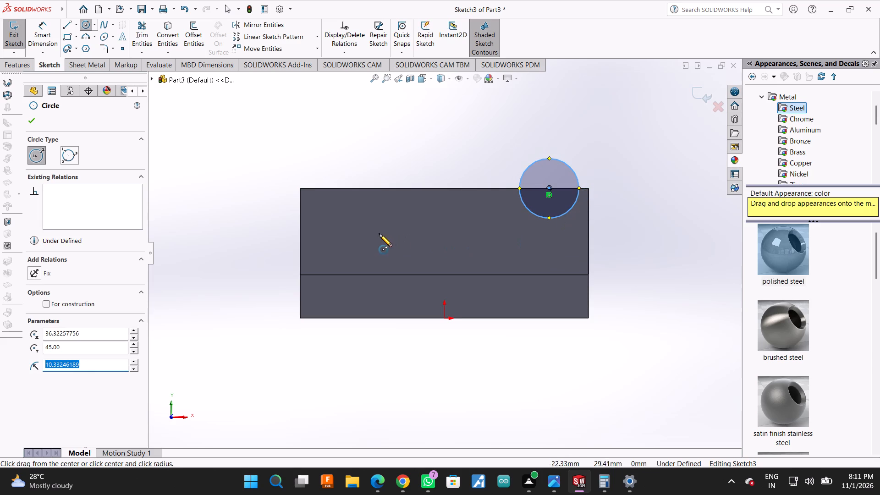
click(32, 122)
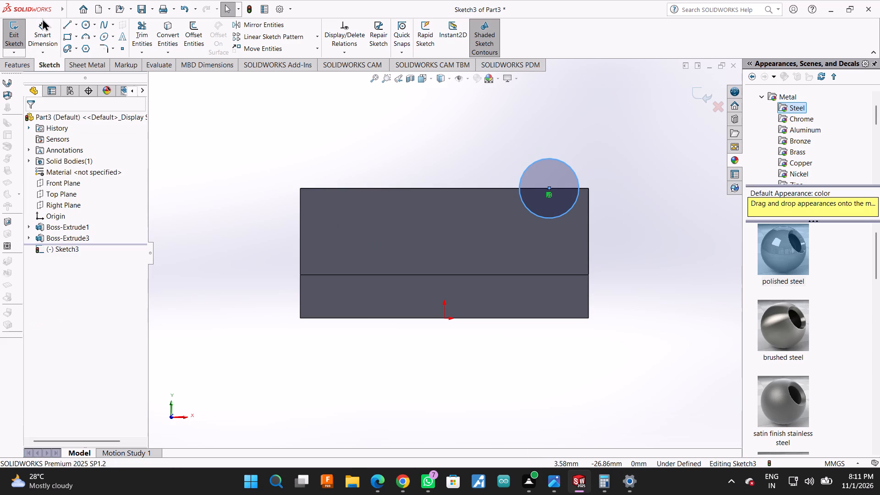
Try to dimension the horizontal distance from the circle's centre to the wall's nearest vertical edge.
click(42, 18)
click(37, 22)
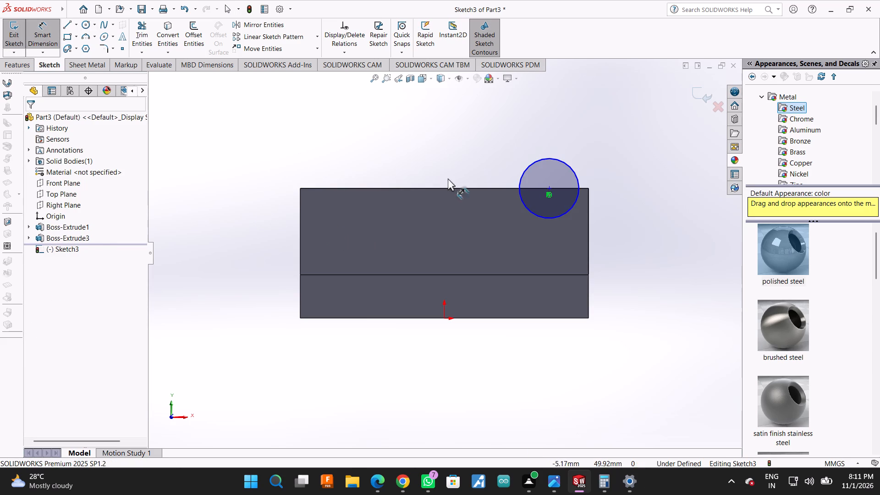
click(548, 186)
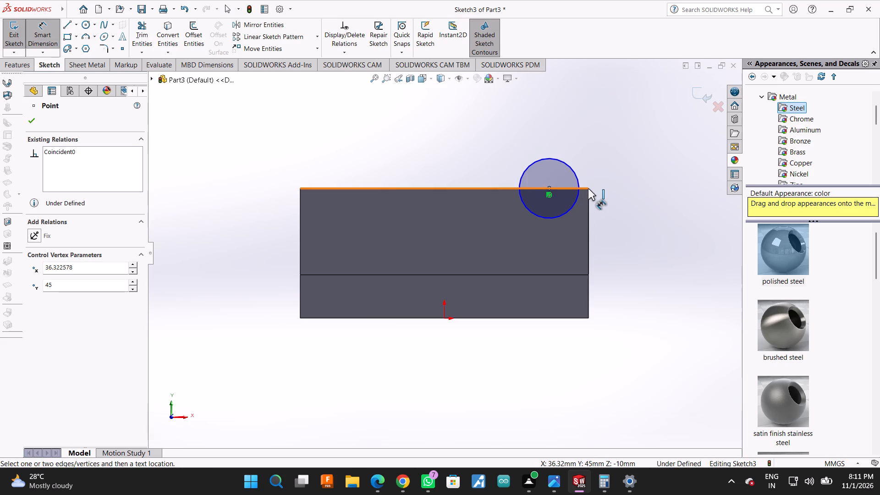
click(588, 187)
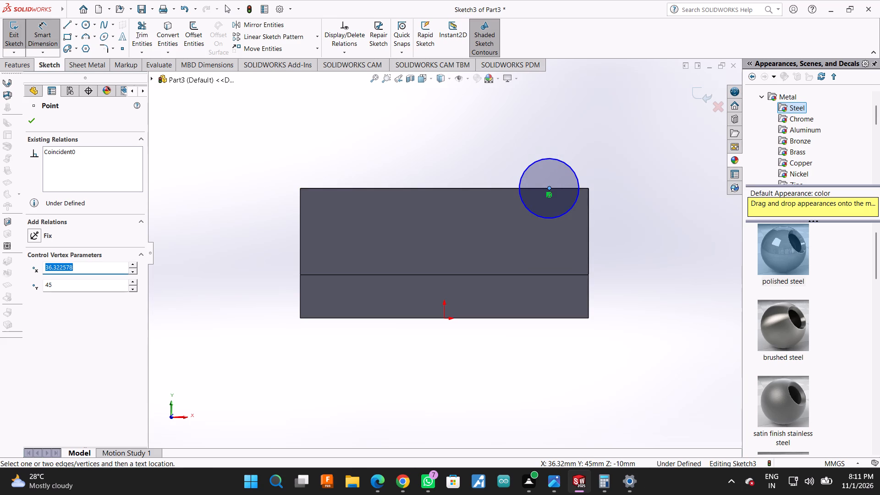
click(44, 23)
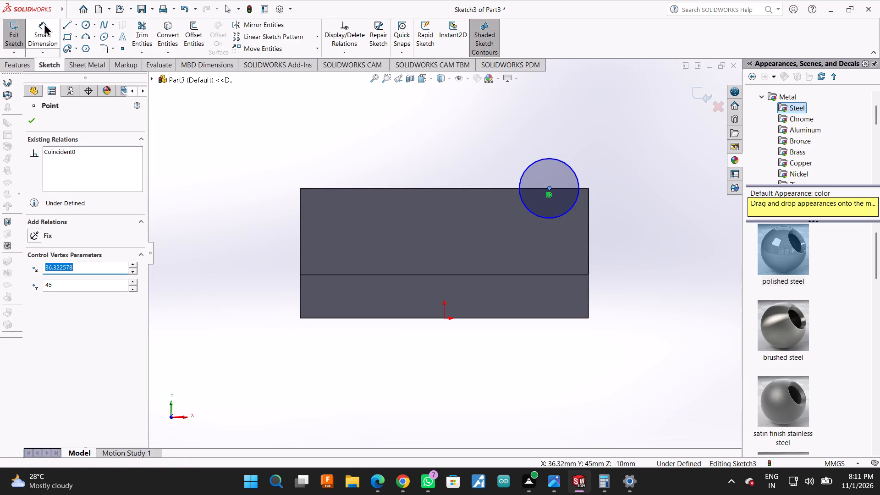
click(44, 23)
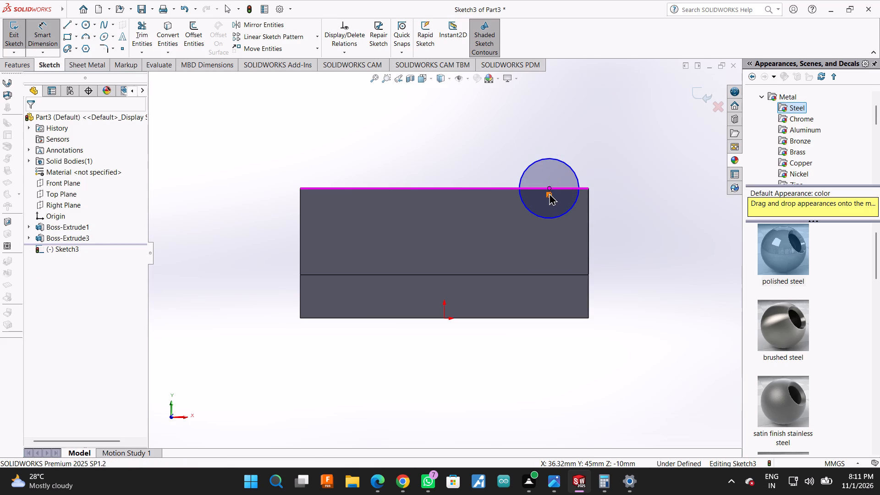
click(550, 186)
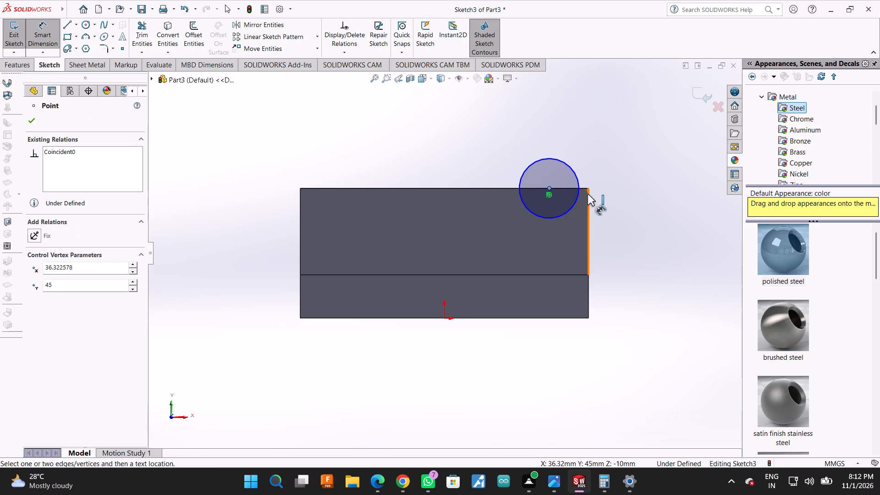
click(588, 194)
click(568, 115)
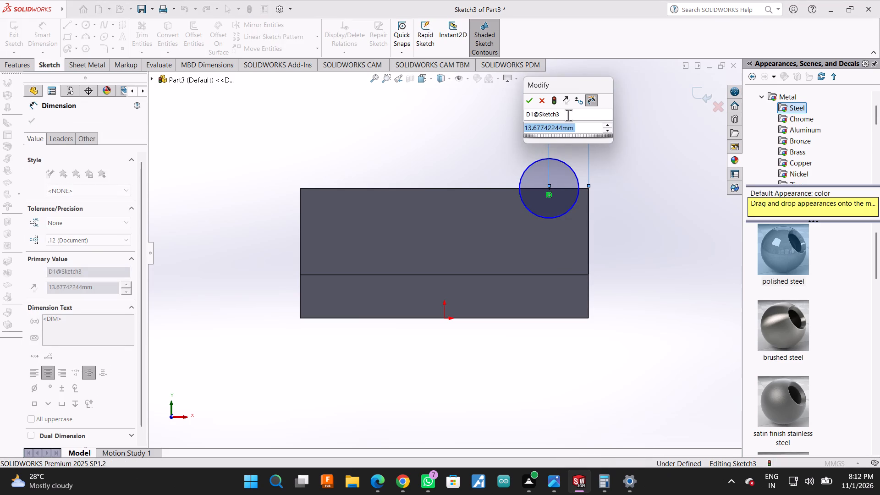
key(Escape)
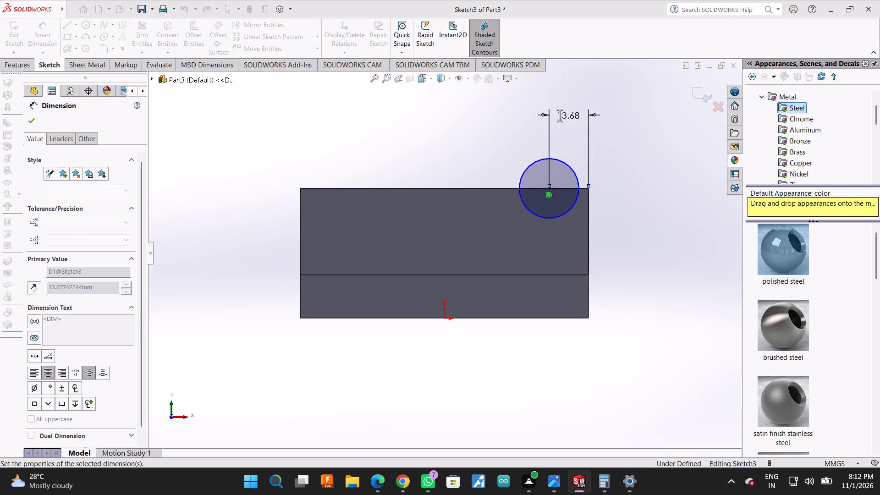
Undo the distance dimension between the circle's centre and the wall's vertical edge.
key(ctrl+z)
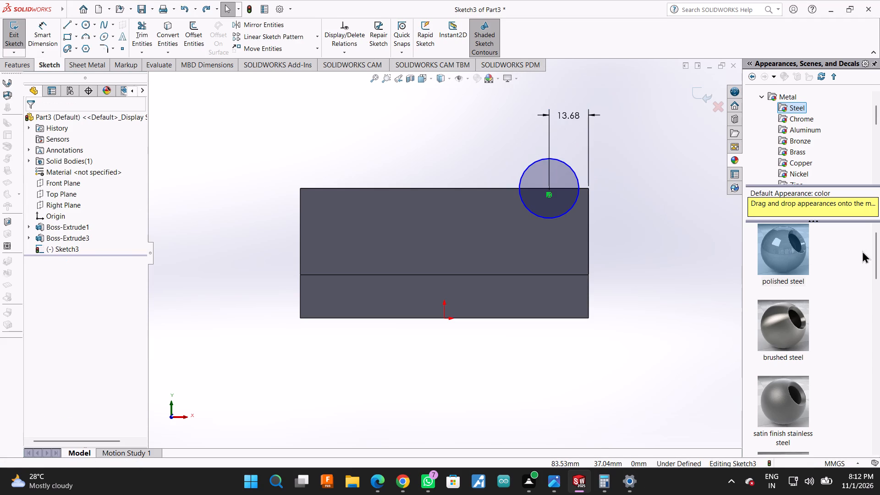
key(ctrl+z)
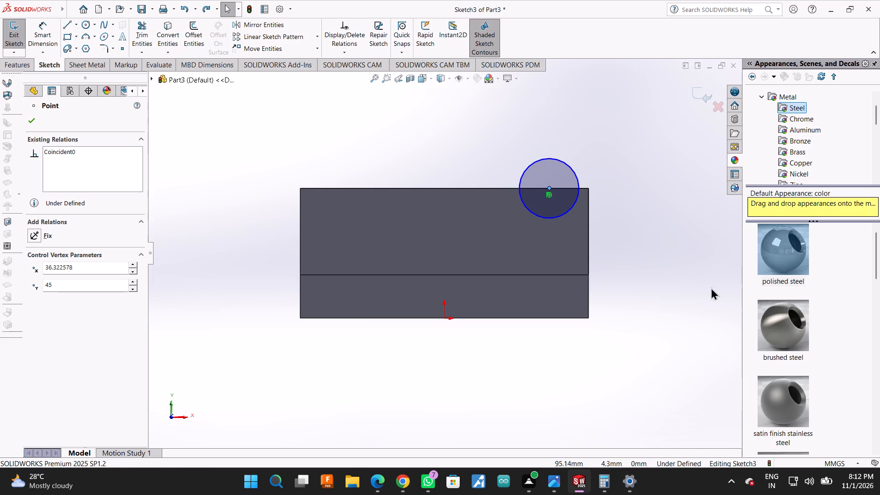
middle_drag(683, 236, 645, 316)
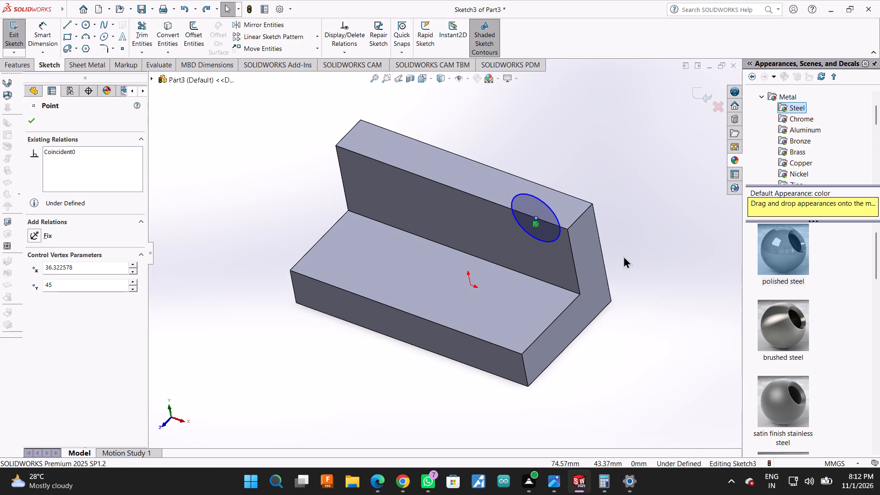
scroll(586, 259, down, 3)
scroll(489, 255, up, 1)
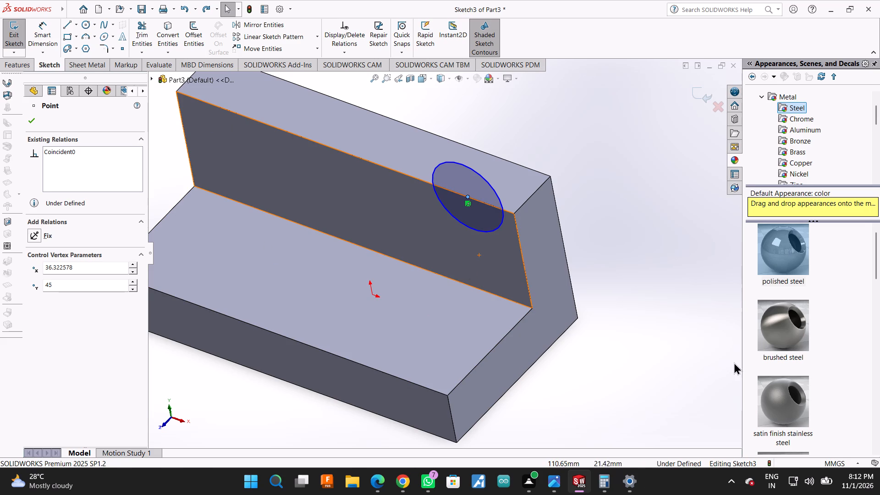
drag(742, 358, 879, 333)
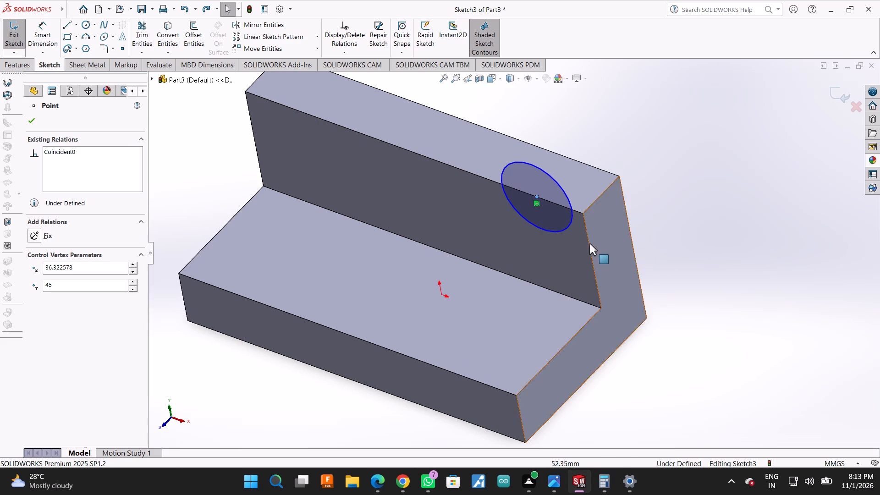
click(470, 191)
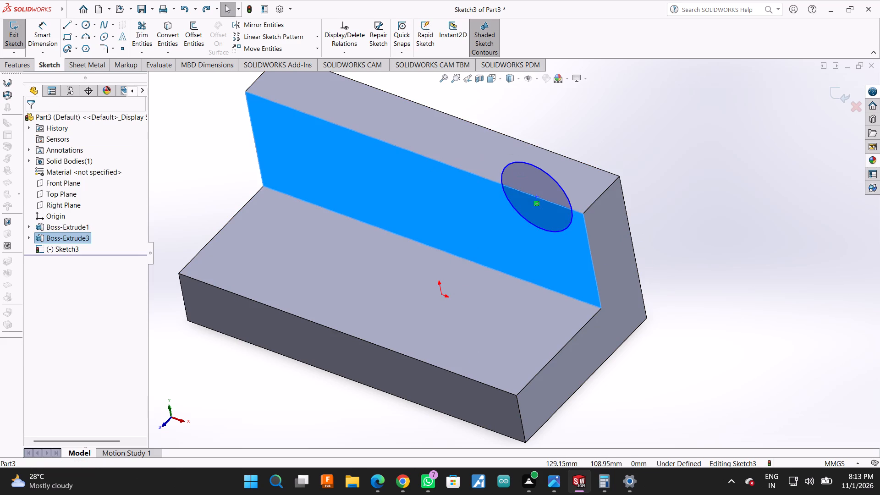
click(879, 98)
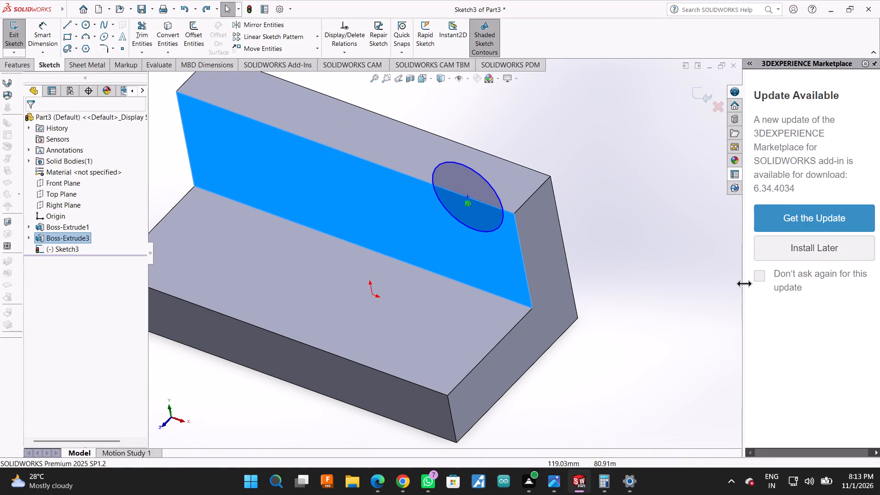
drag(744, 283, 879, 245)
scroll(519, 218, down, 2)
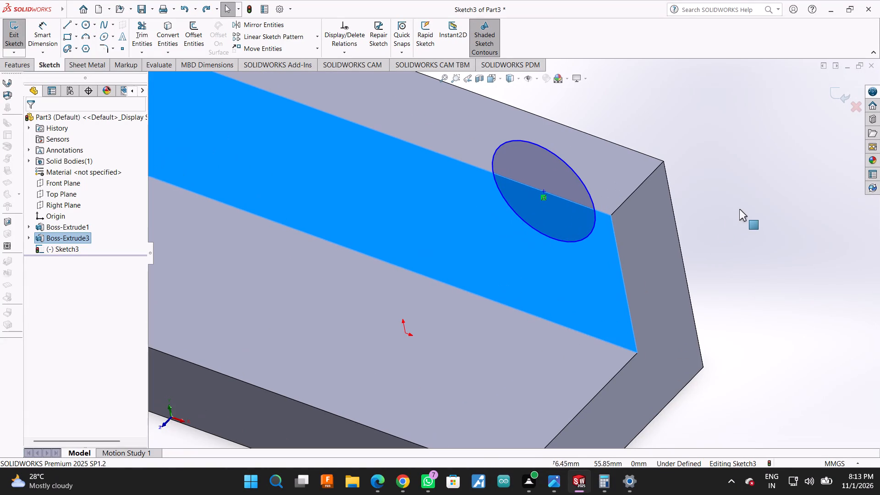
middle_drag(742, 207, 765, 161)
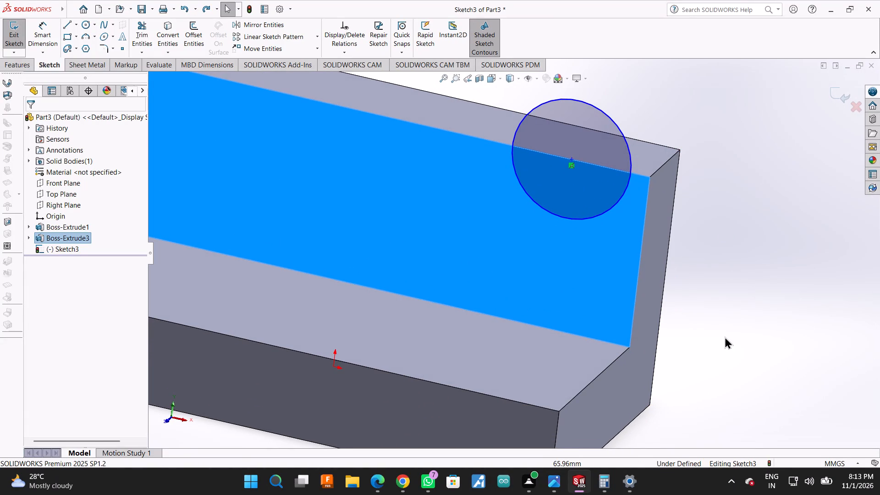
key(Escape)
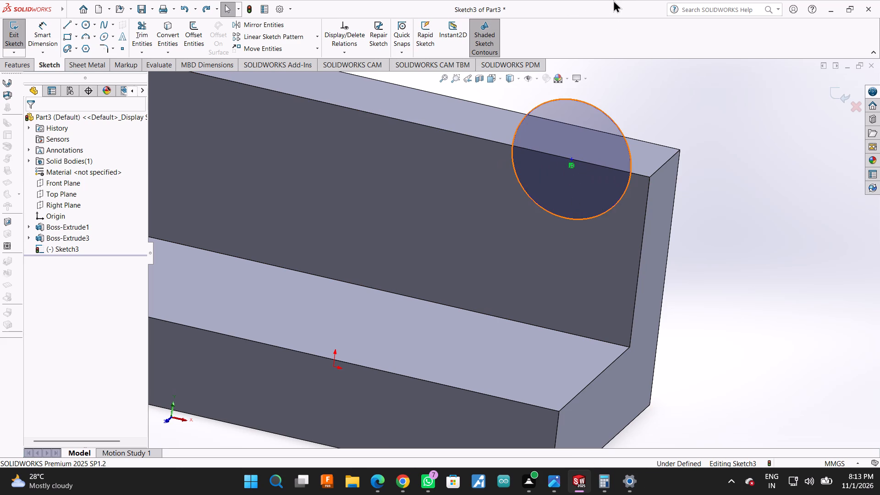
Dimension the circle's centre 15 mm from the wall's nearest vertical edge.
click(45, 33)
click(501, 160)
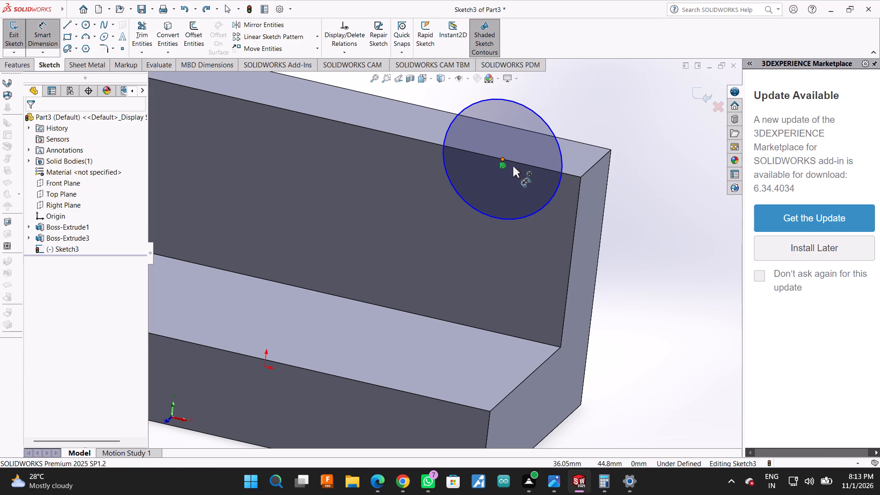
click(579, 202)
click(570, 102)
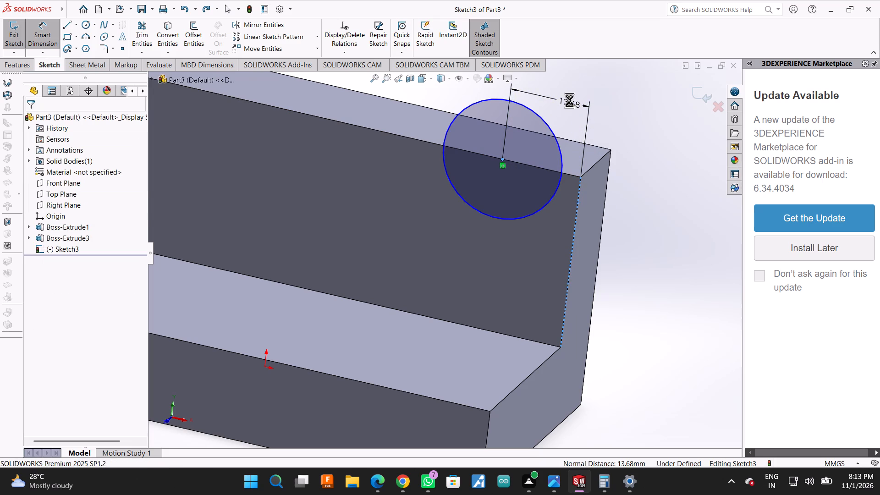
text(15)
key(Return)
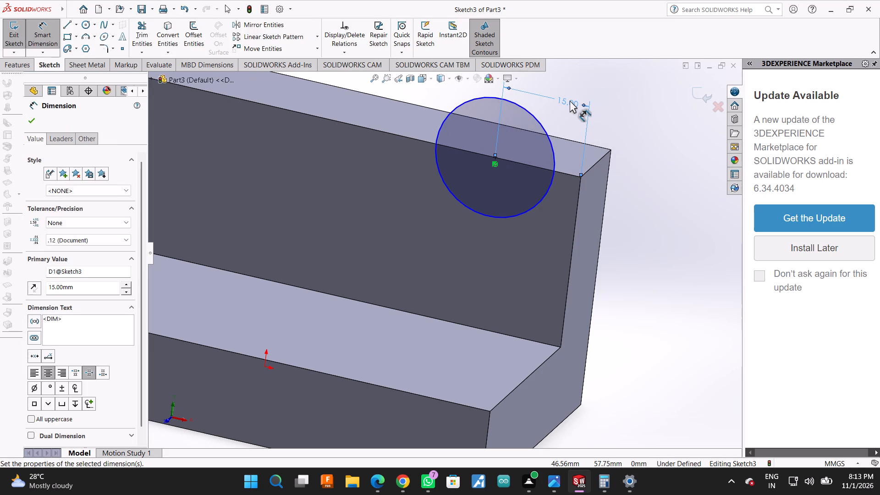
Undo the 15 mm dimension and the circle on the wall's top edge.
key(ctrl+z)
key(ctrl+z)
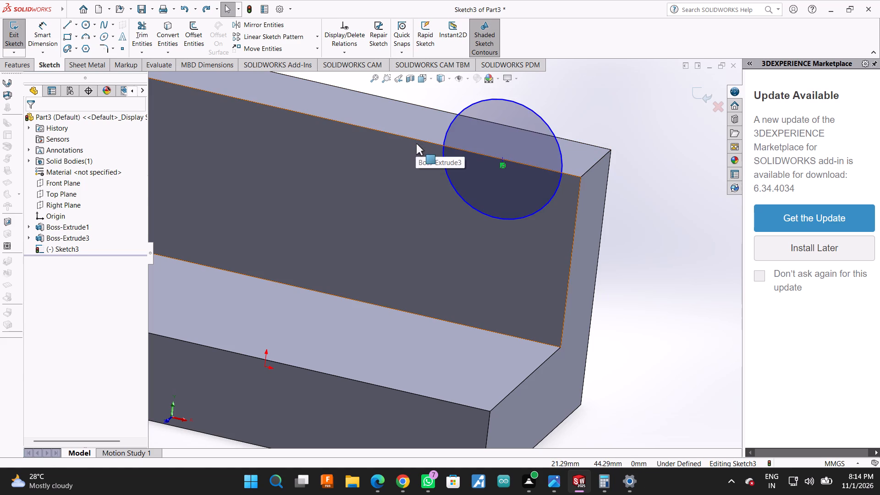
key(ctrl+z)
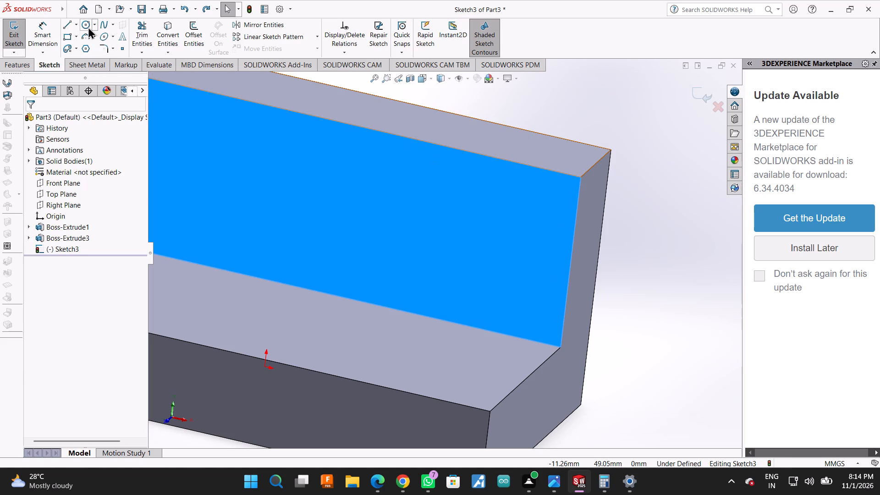
Facing the sketch plane straight on, sketch a circle of about 10.3 mm radius centred on the wall's top edge, near its +X end.
click(526, 195)
right_click(541, 199)
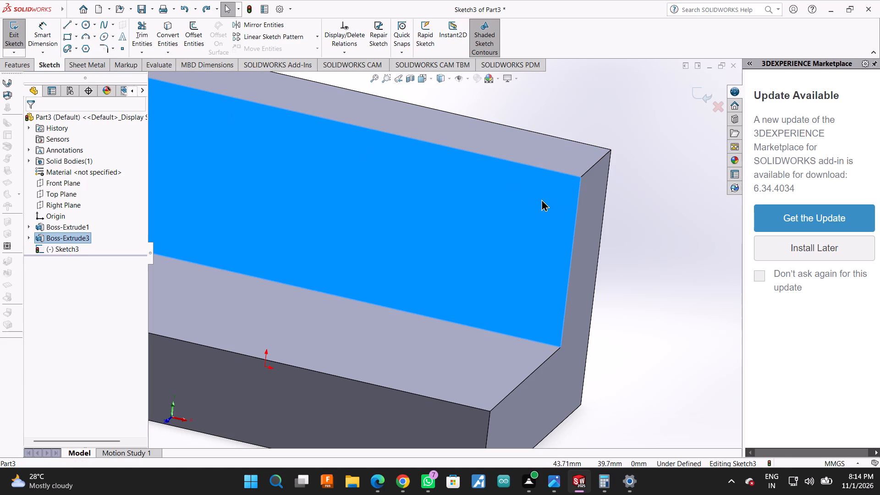
click(648, 106)
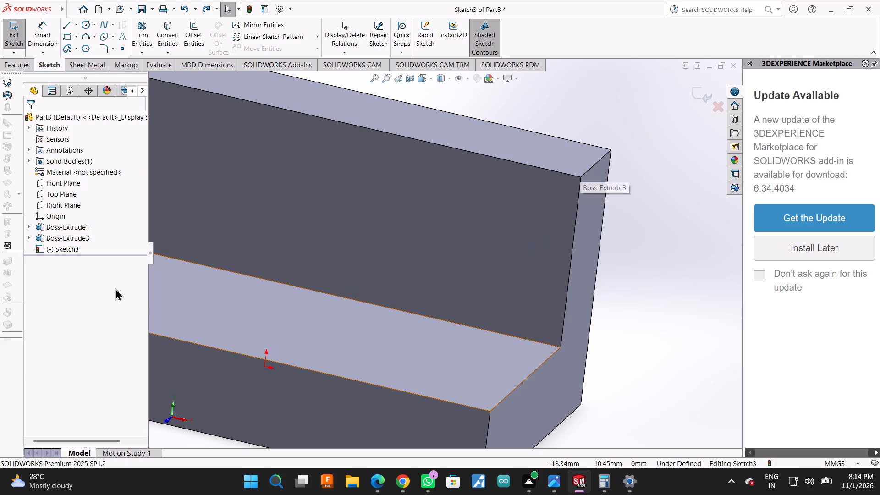
click(81, 253)
click(106, 242)
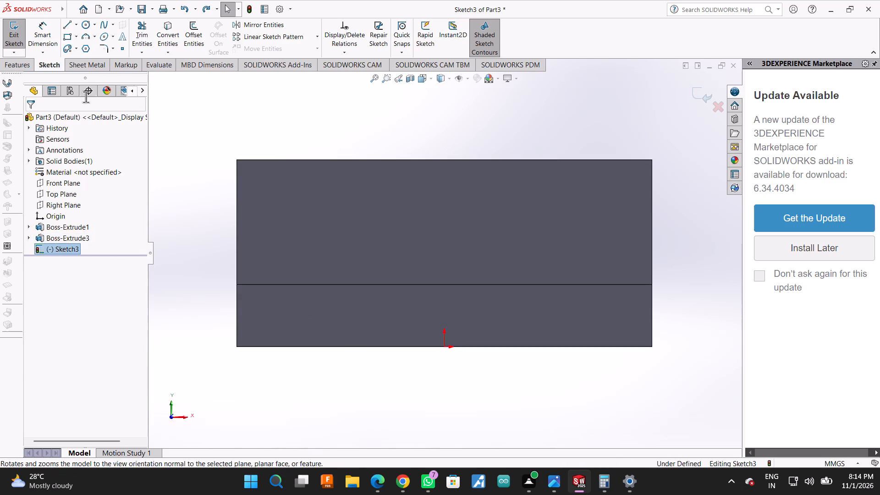
click(88, 21)
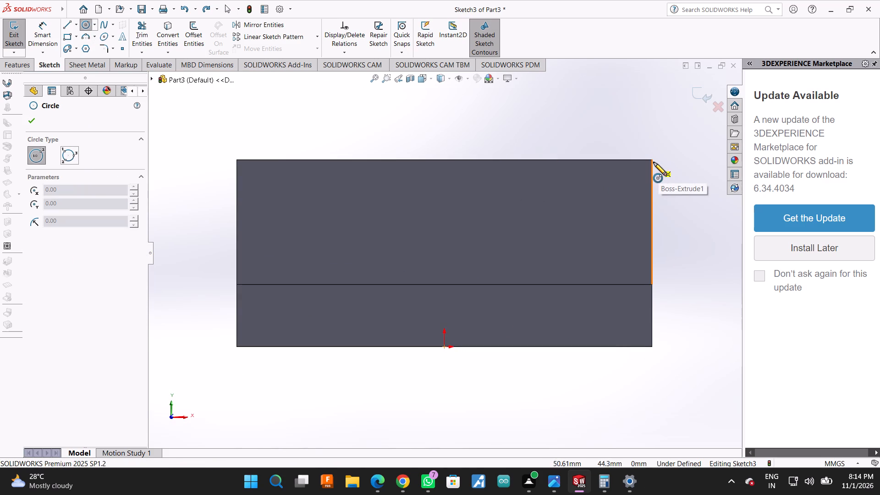
click(609, 160)
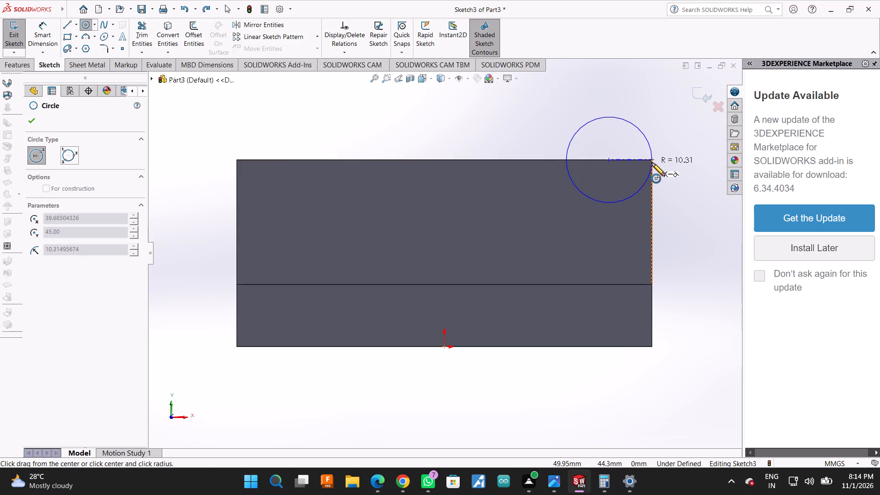
click(652, 163)
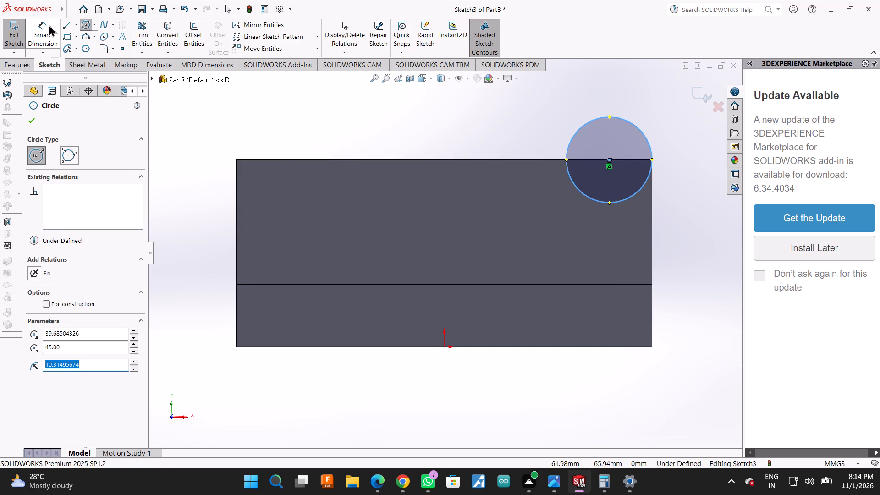
Dimension the circle's diameter as 15 mm.
click(49, 24)
click(650, 142)
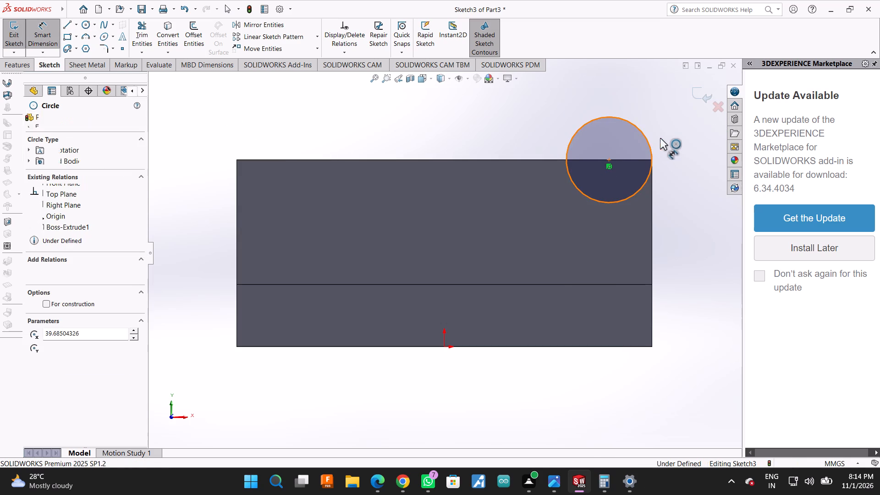
click(673, 132)
text(15)
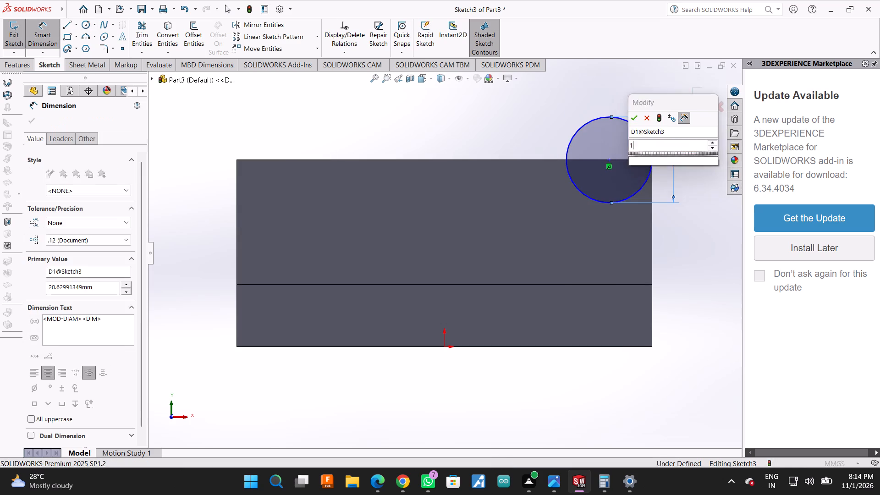
key(Return)
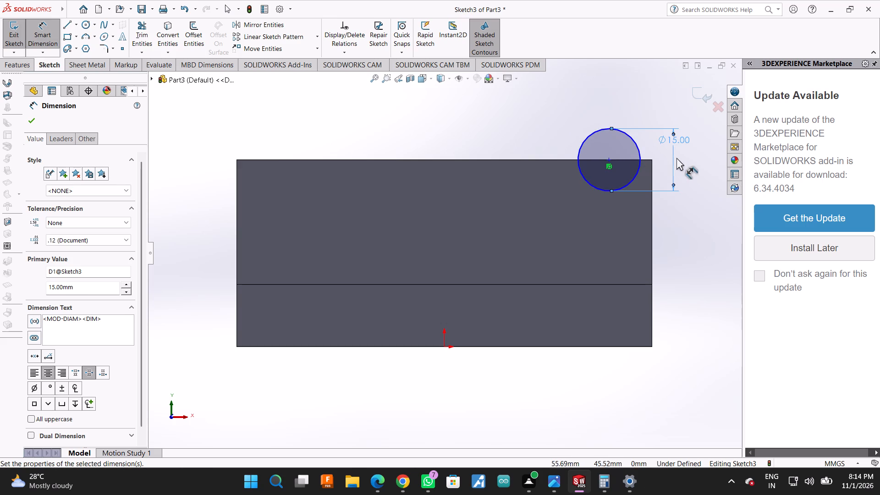
Set the circle's diameter to 30 mm.
double_click(89, 286)
text(30)
key(Return)
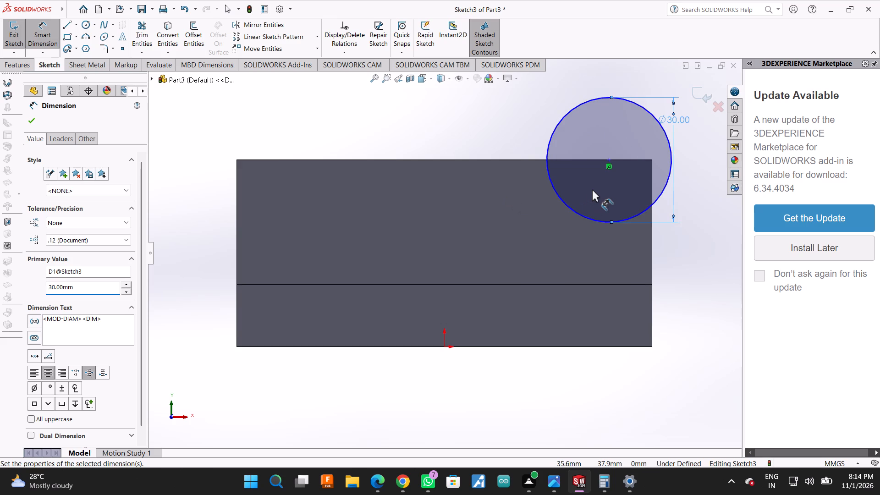
Move the circle about 5 mm along the wall's top edge, away from the nearest vertical edge, keeping its relations.
scroll(592, 189, up, 1)
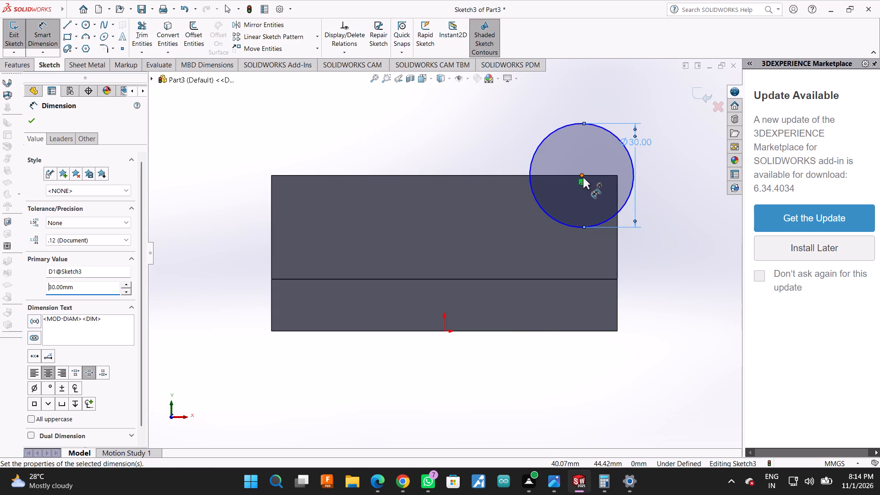
drag(581, 176, 558, 176)
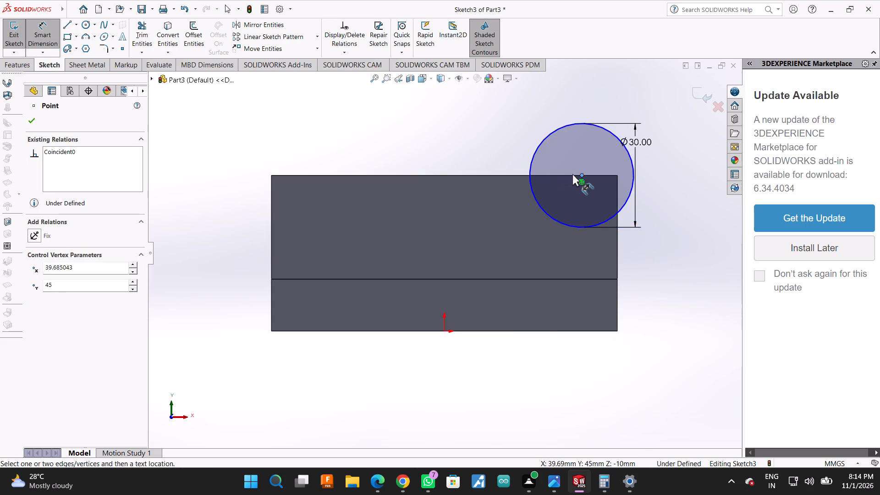
drag(581, 173, 541, 180)
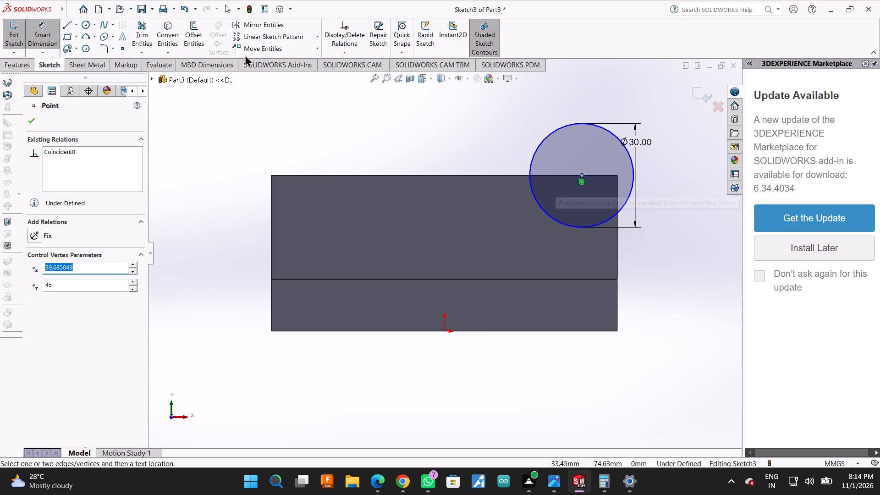
click(266, 43)
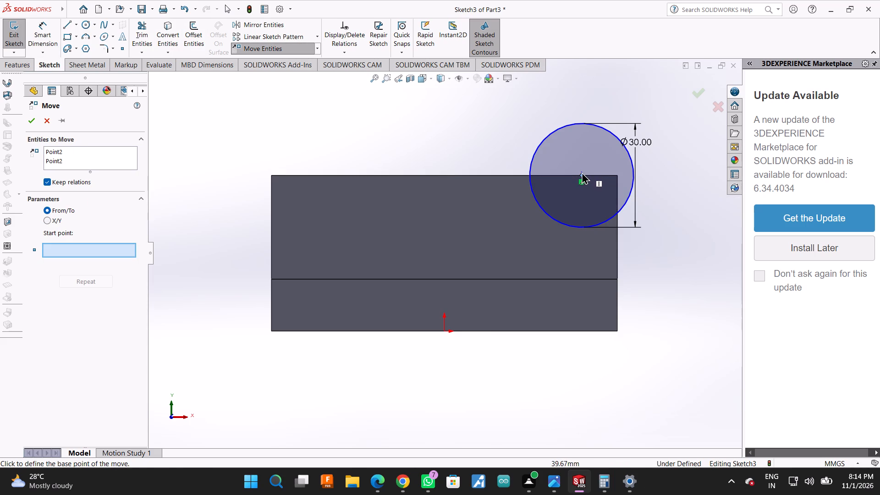
drag(581, 175, 564, 177)
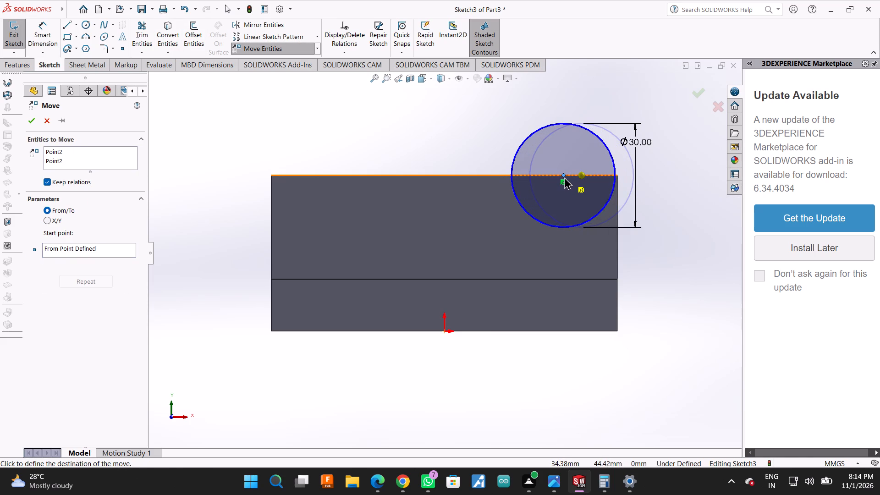
drag(564, 177, 565, 177)
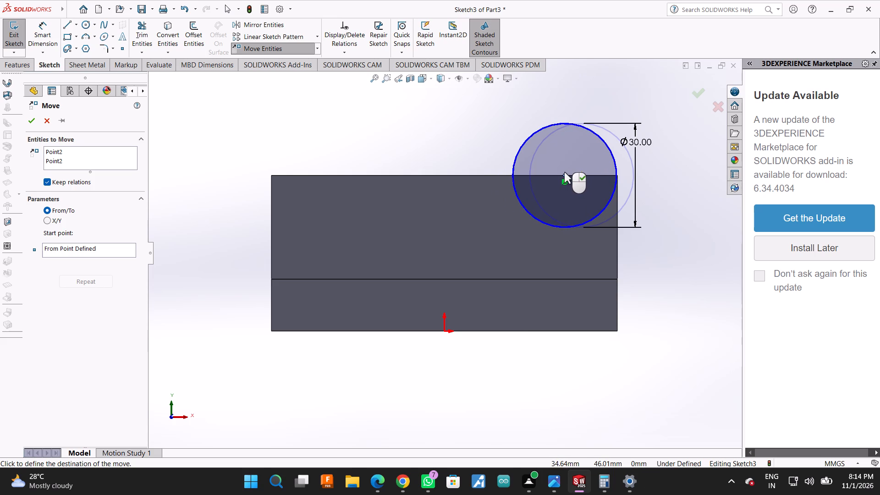
click(564, 172)
Add a tangent relation between the 30 mm circle and the wall's nearest vertical edge.
scroll(614, 160, down, 3)
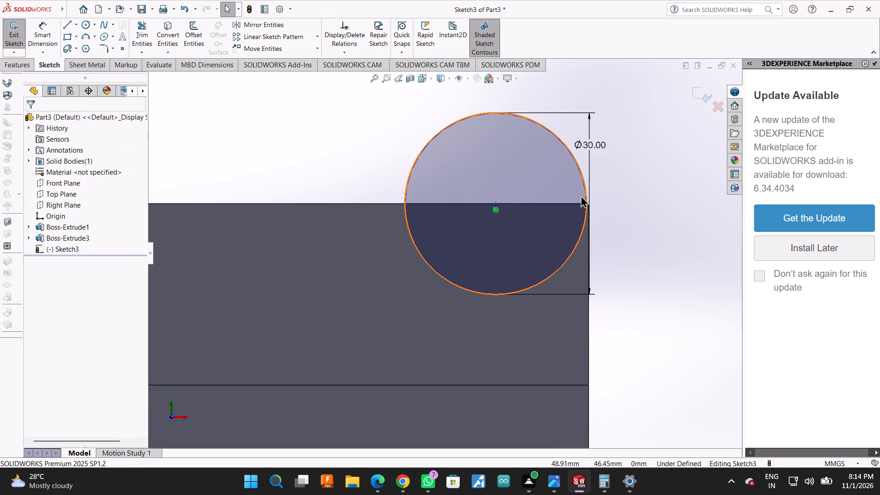
ctrl+click(588, 193)
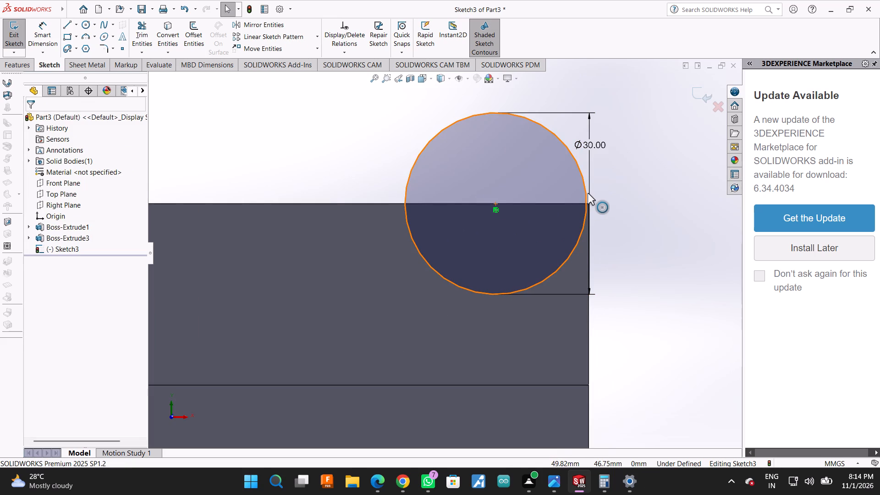
ctrl+scroll(590, 231, down, 2)
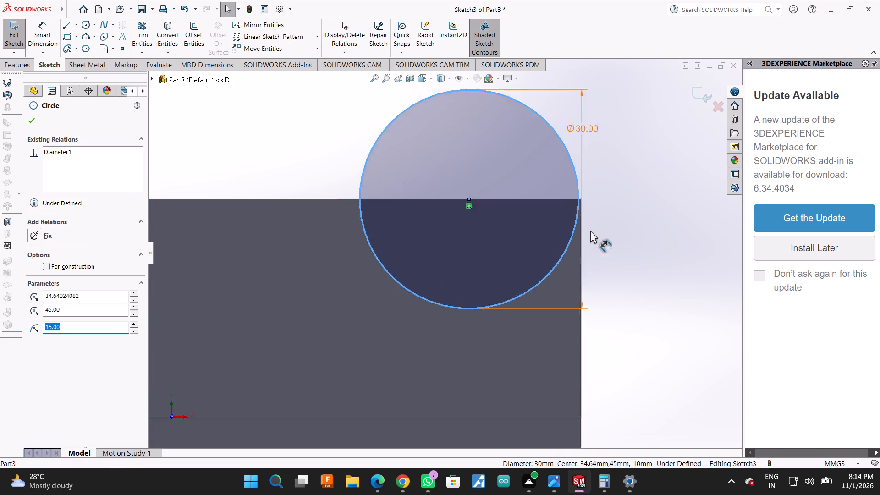
ctrl+scroll(590, 231, down, 3)
ctrl+scroll(532, 281, down, 1)
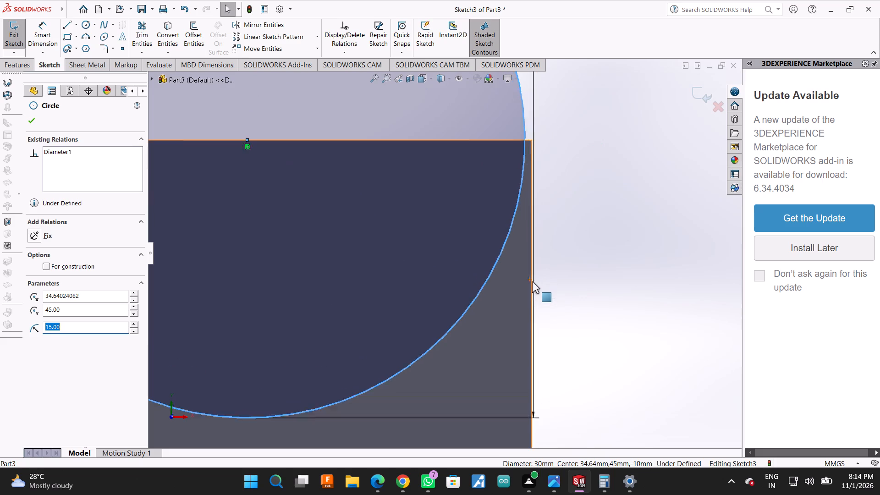
ctrl+scroll(532, 281, down, 5)
ctrl+click(497, 288)
scroll(497, 288, up, 2)
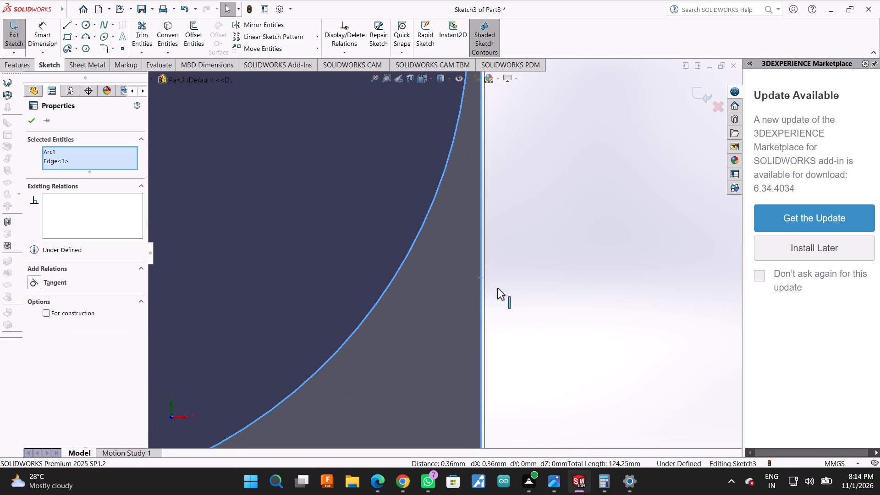
scroll(497, 288, up, 1)
click(41, 278)
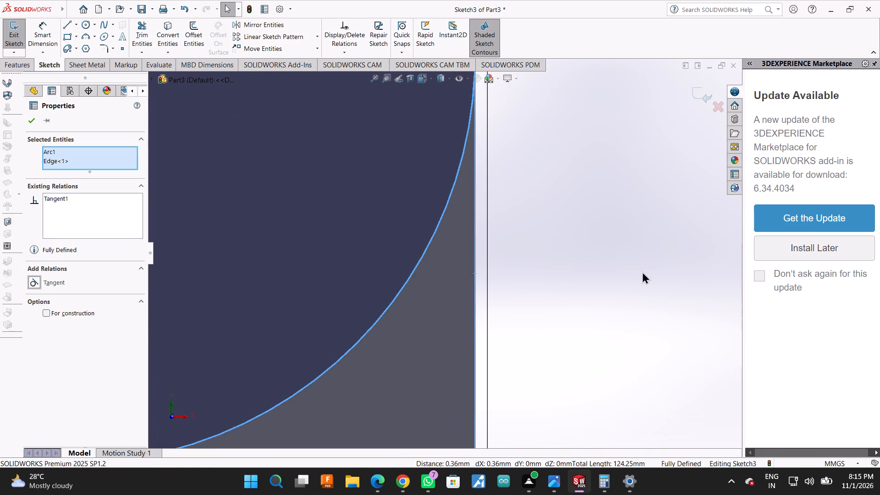
scroll(549, 273, up, 6)
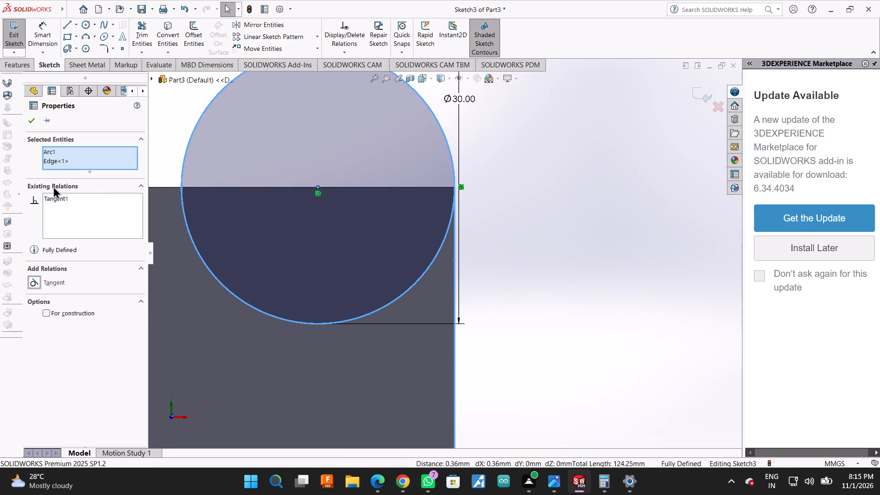
click(27, 122)
Sketch a second circle of about 18.2 mm radius centred on the wall's top edge, near the opposite end.
scroll(280, 188, up, 4)
scroll(280, 188, down, 2)
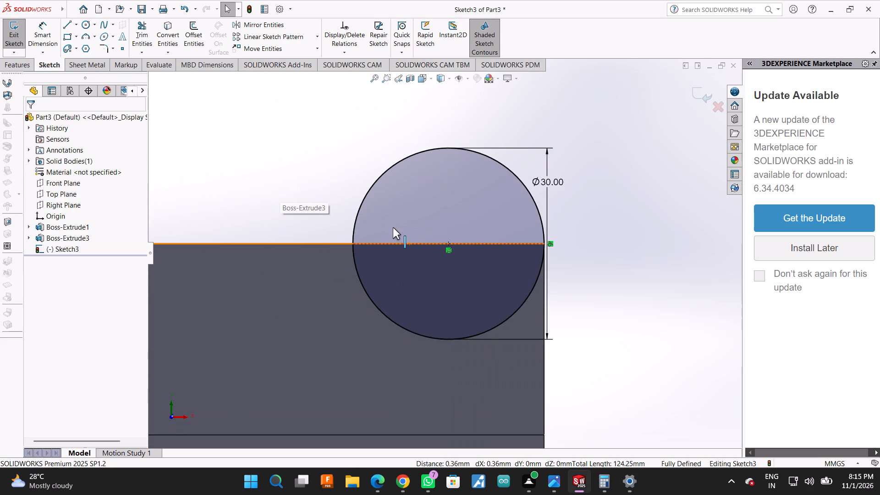
scroll(424, 264, up, 4)
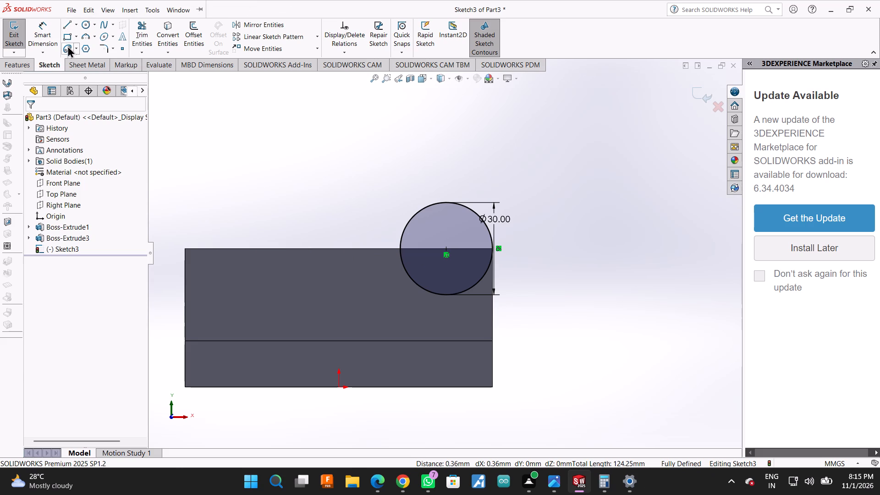
click(81, 24)
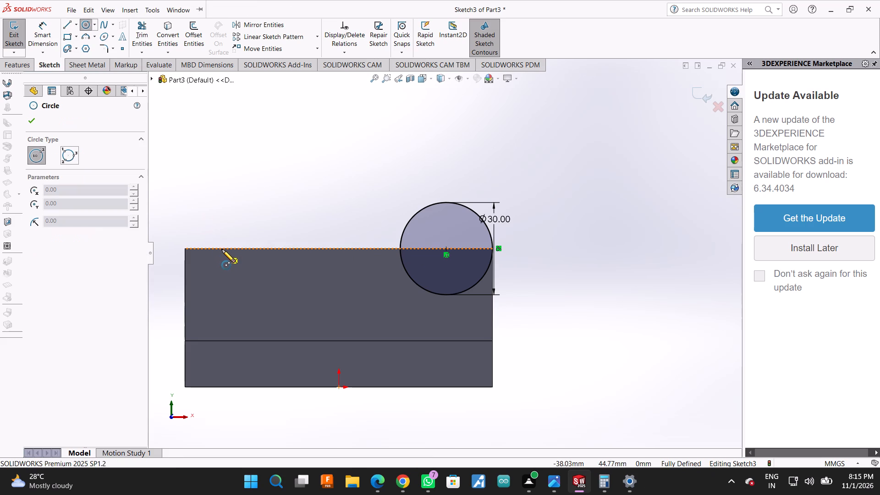
click(241, 249)
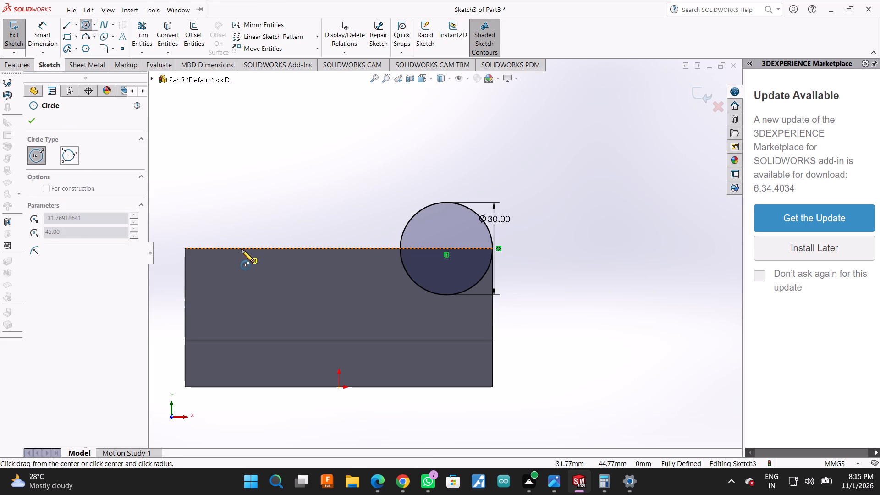
click(185, 252)
Dimension the second circle's diameter as 30 mm.
click(47, 24)
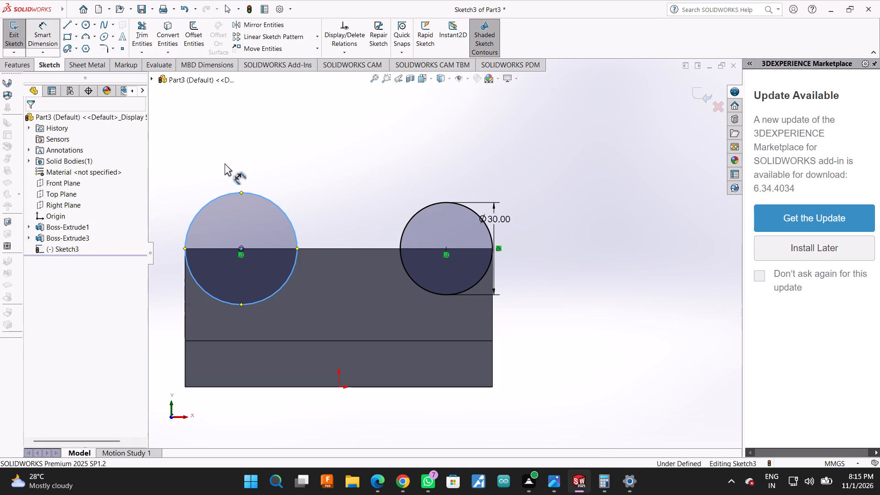
click(264, 197)
click(298, 164)
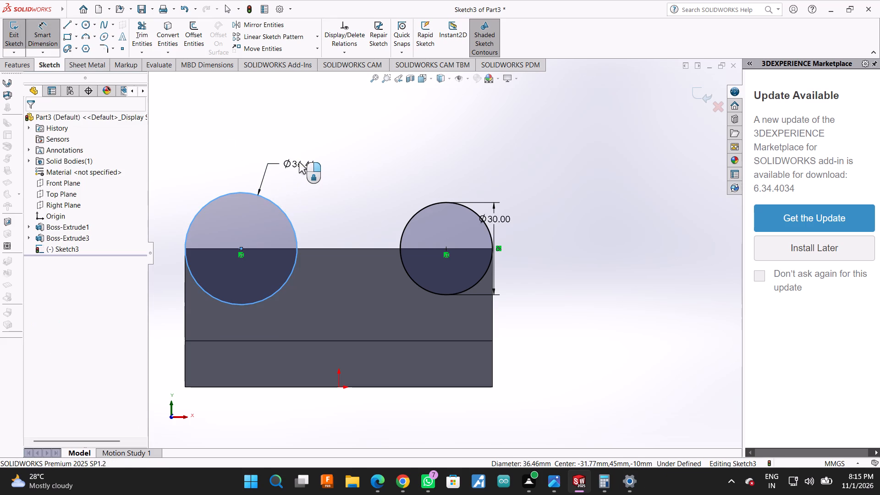
text(30)
key(Return)
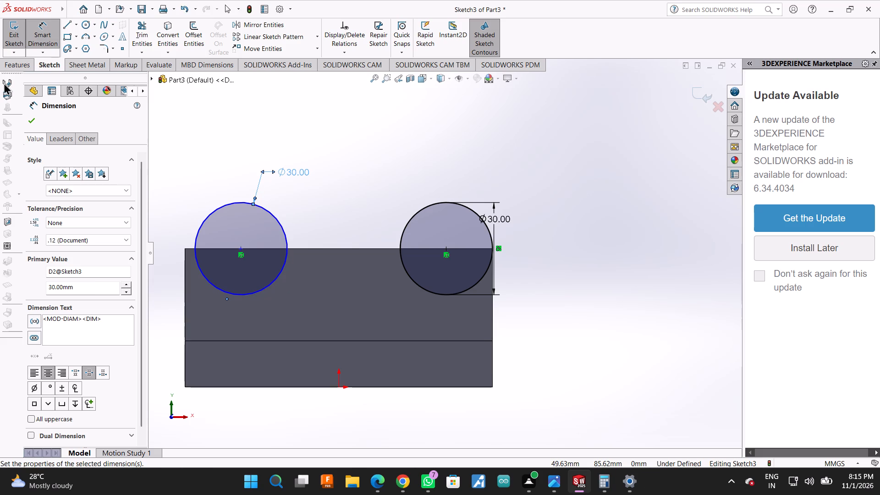
Dimension the second circle's centre 15 mm from the wall's nearest vertical edge.
click(184, 250)
click(239, 250)
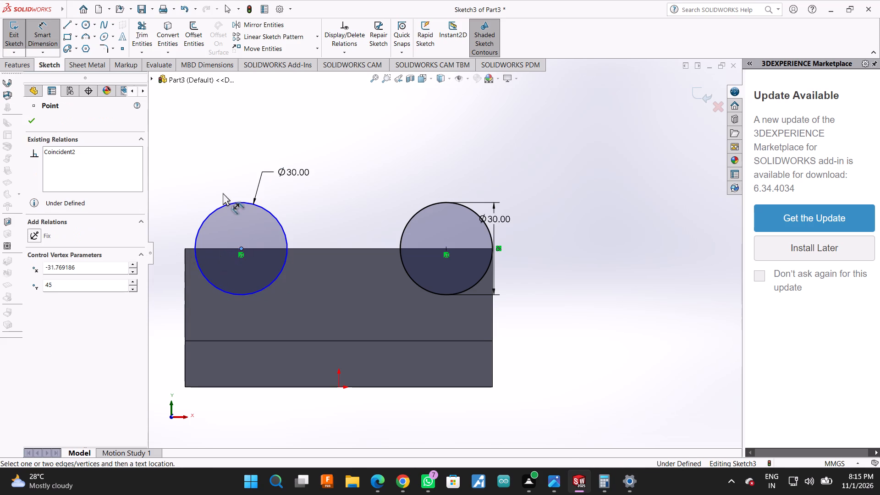
click(44, 30)
click(42, 31)
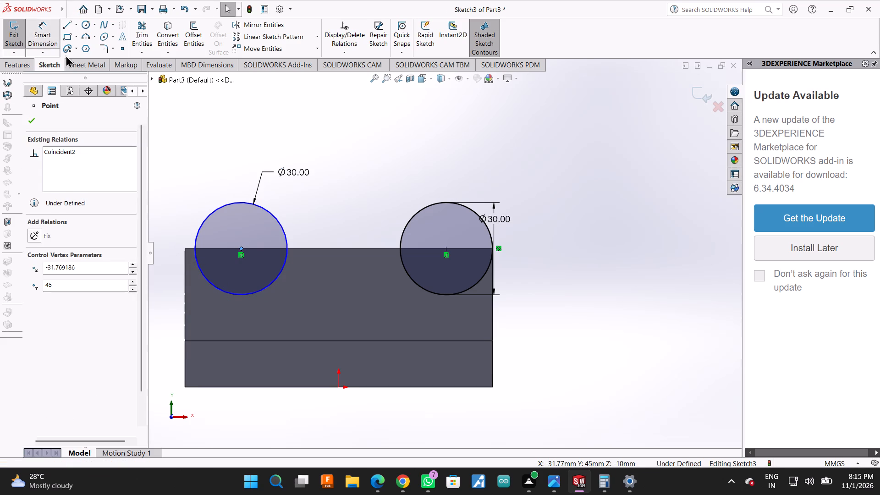
click(185, 254)
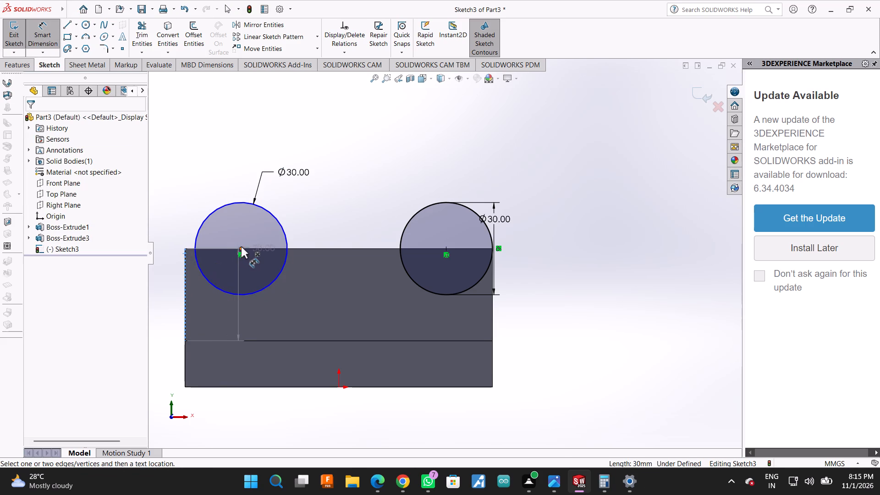
click(241, 247)
click(208, 125)
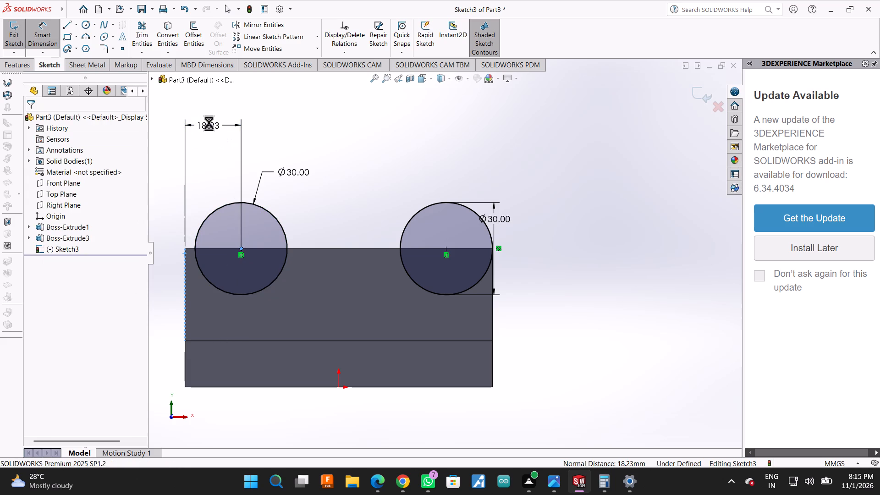
text(15)
key(Return)
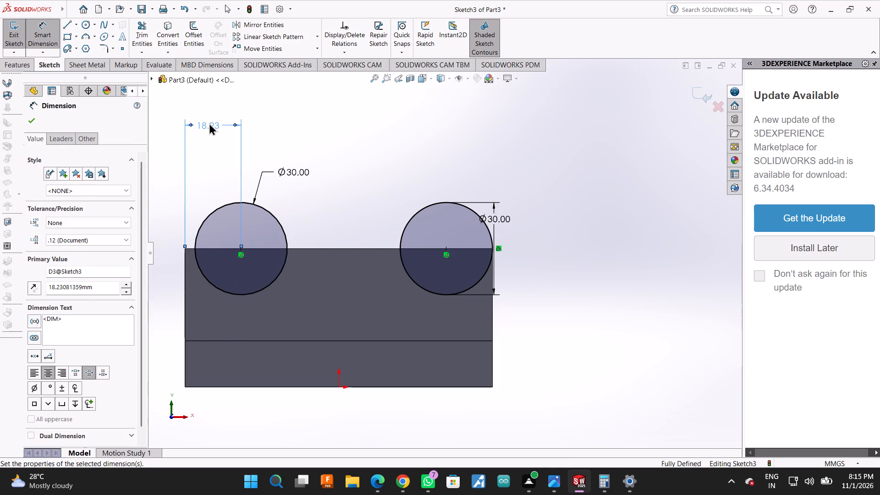
click(32, 117)
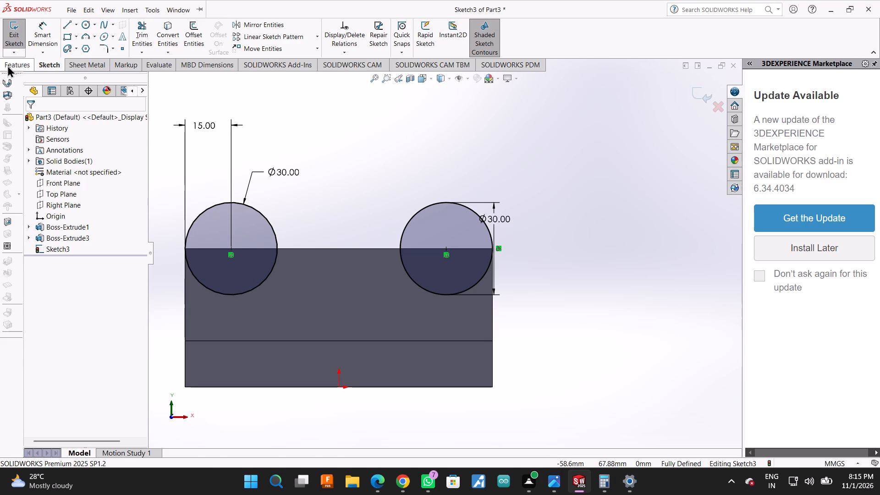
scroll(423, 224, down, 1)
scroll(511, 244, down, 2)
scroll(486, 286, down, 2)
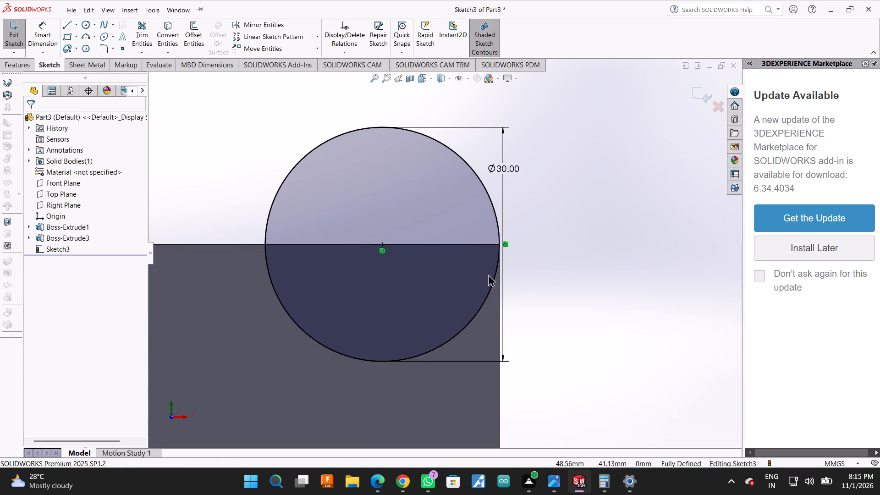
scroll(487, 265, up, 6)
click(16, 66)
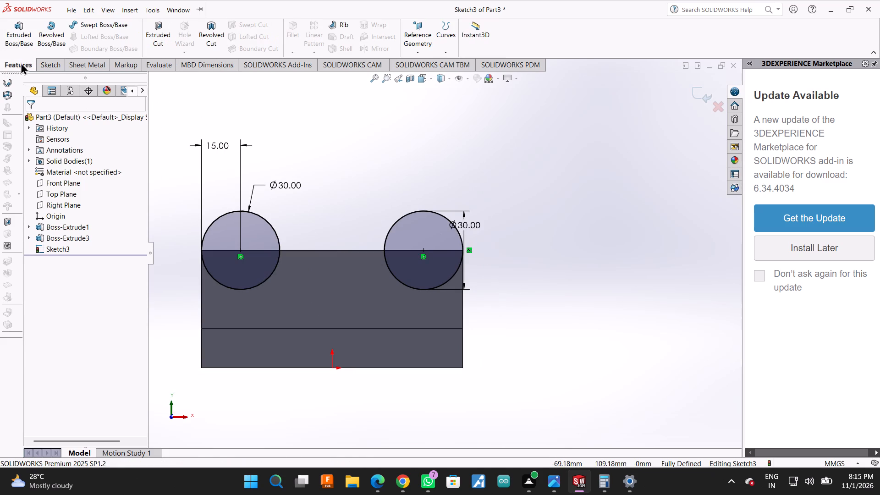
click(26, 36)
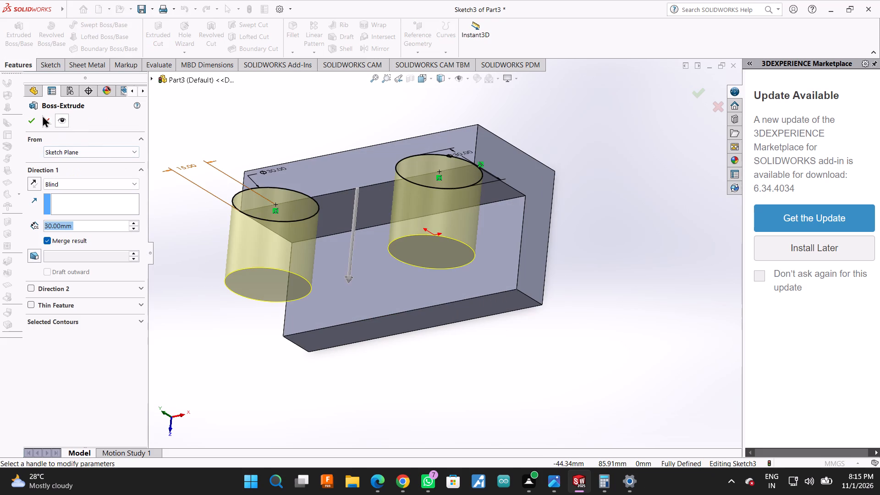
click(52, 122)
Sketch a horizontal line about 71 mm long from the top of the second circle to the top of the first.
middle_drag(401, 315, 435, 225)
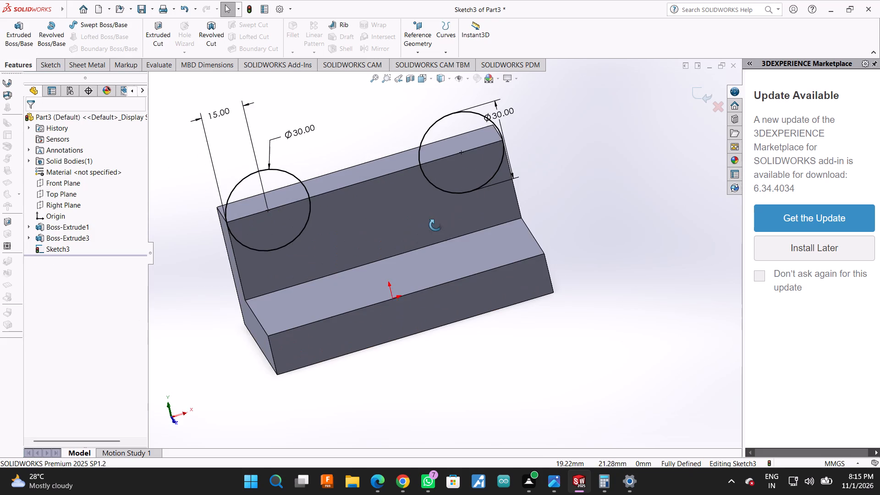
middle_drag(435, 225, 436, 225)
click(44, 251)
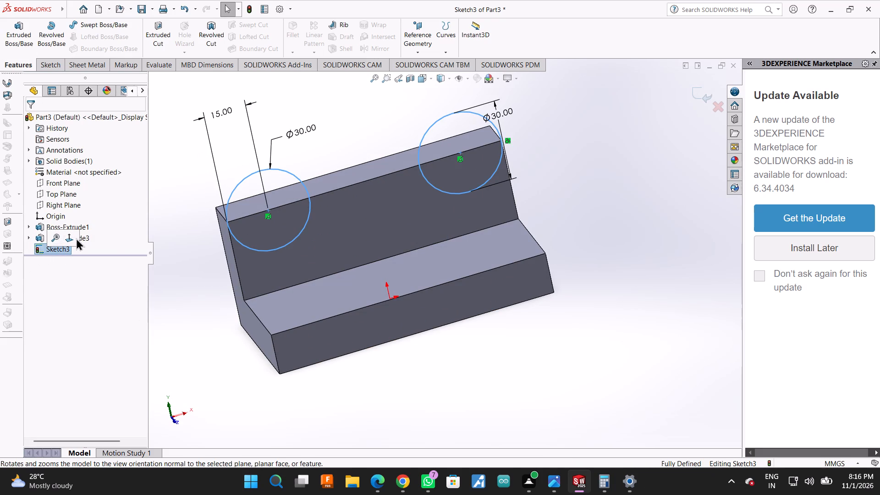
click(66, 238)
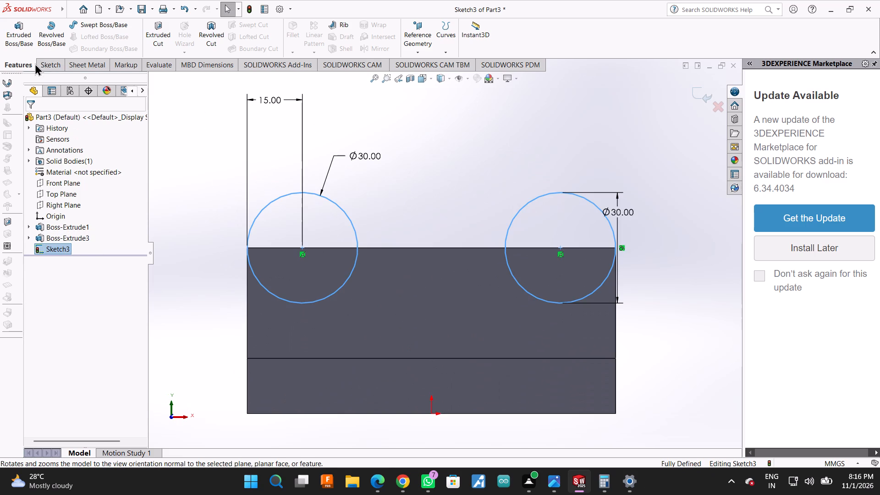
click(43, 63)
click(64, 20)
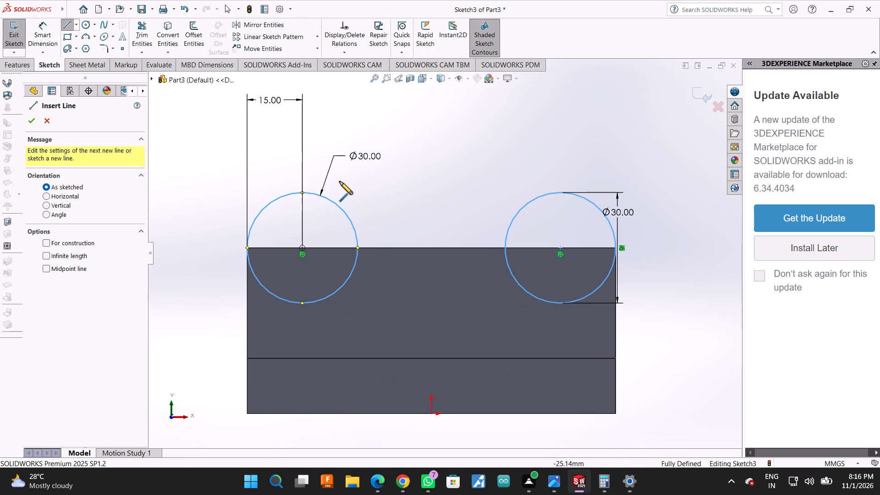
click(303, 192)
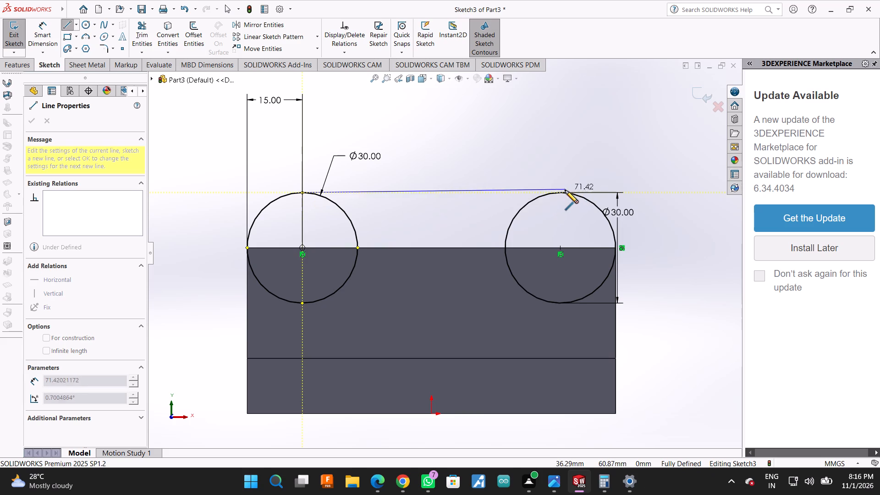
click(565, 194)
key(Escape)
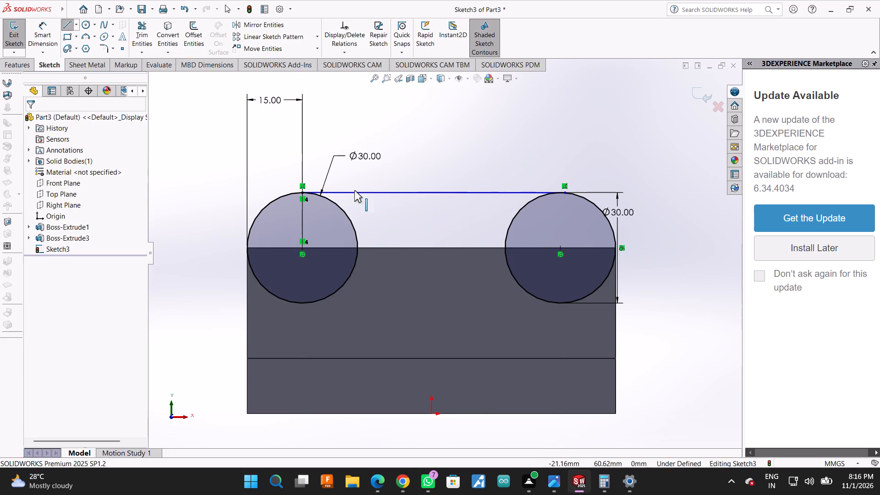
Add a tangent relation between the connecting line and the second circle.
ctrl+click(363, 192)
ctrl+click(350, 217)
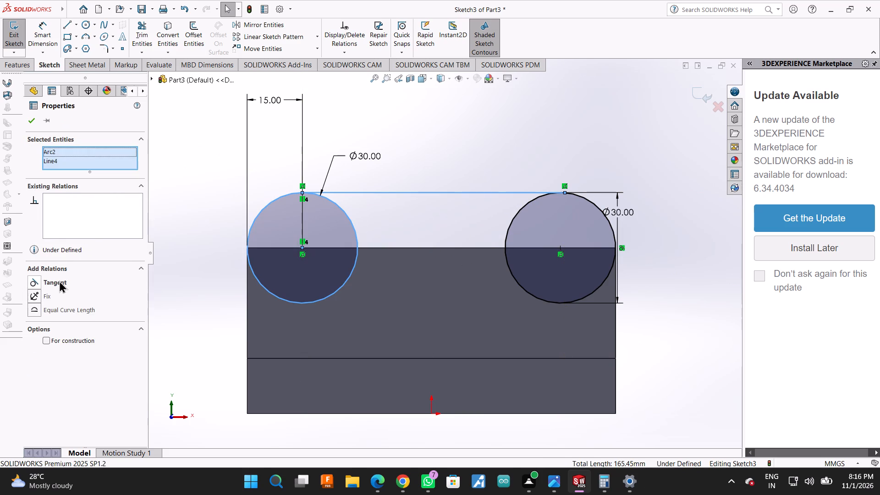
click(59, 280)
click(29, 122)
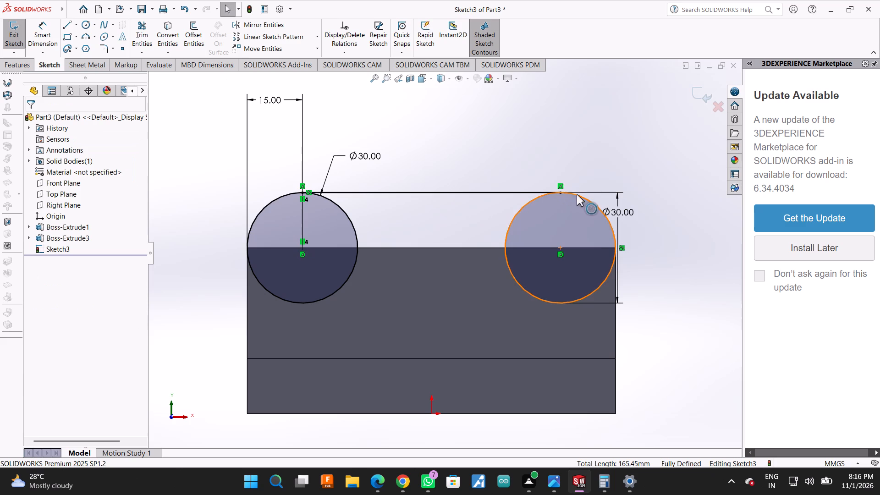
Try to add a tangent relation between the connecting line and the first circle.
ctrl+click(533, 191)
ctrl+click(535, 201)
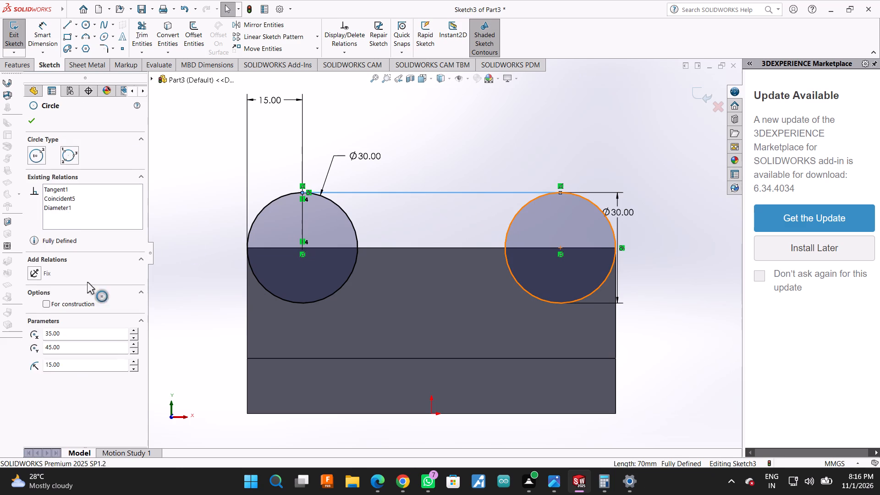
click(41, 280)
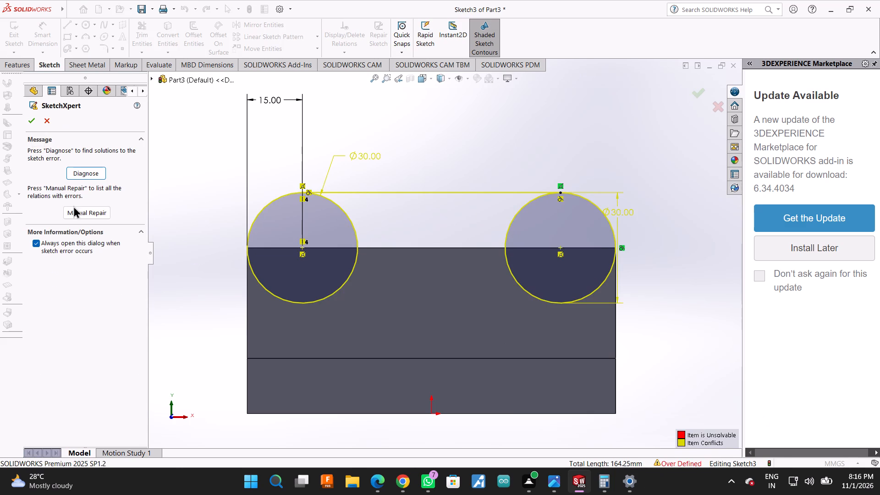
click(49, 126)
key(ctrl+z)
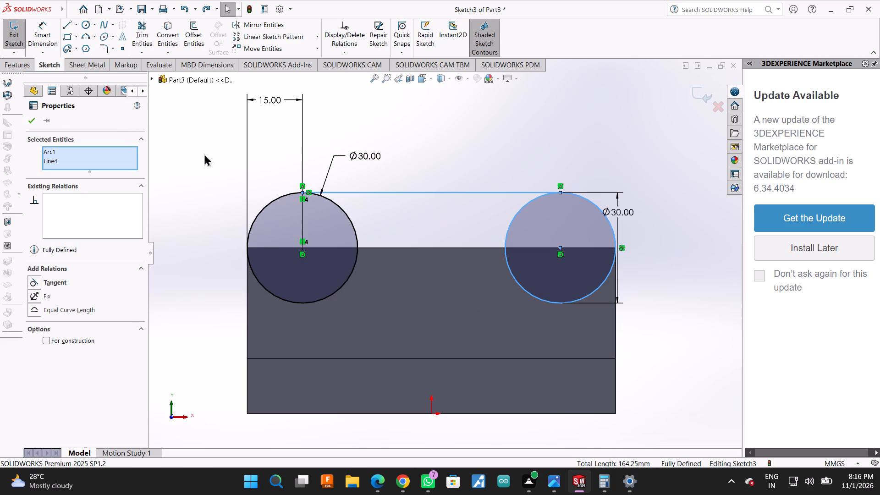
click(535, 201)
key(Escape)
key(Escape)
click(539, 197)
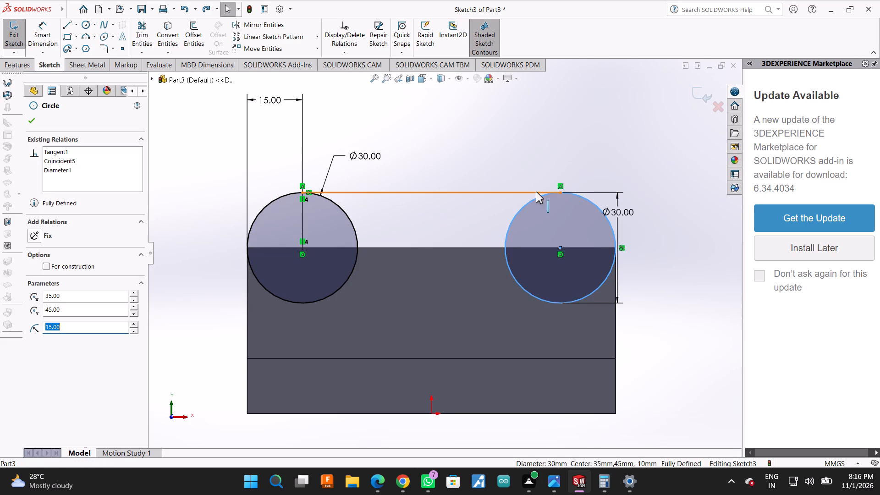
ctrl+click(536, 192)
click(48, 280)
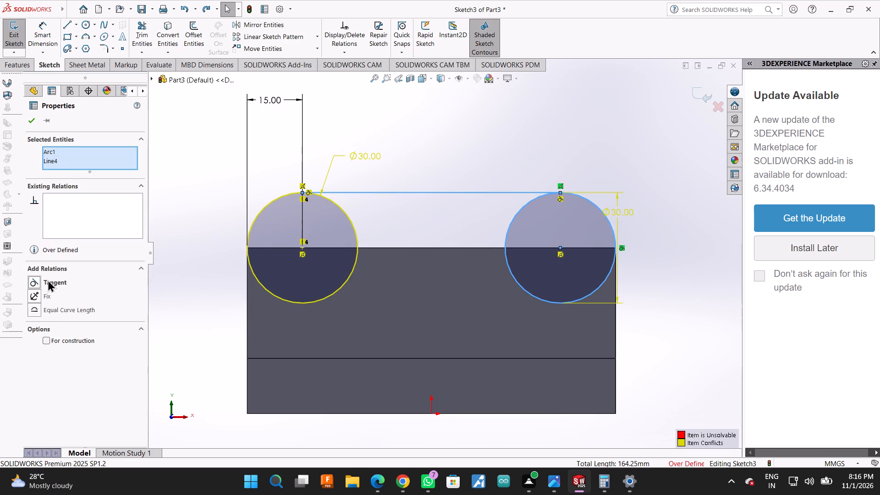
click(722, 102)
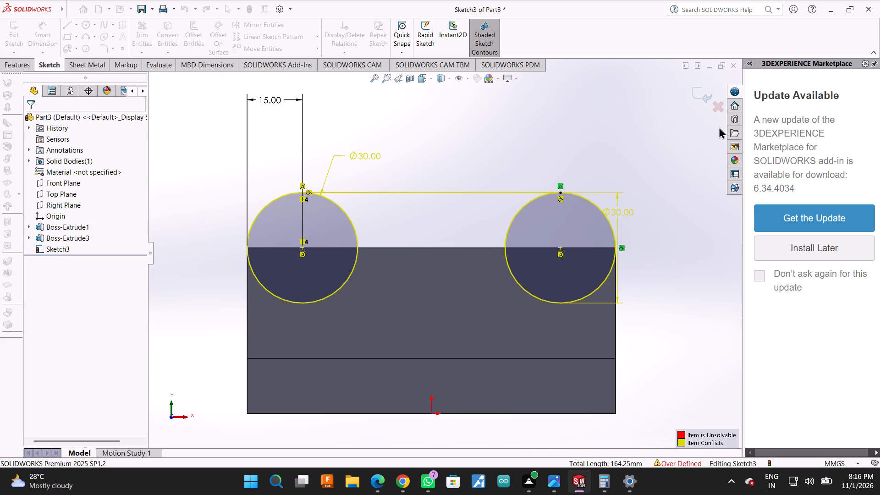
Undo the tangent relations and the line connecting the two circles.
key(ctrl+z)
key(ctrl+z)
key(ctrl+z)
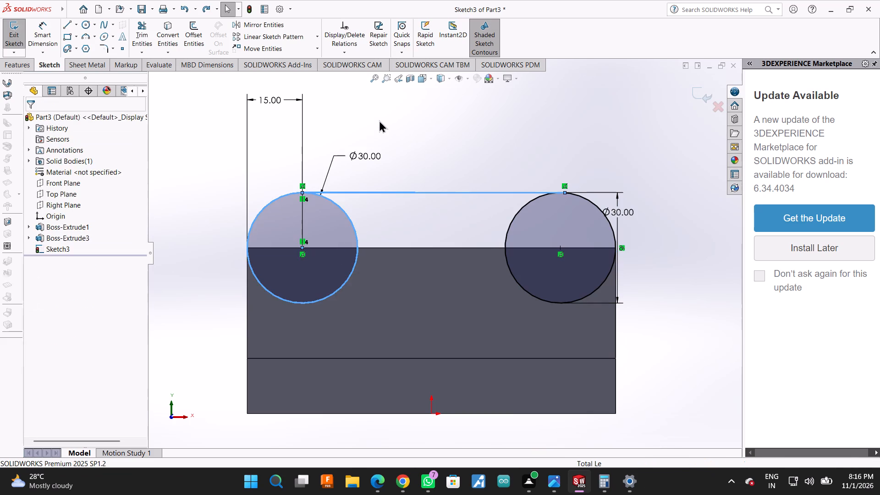
Sketch a 70 mm horizontal line from the top of the first circle to the top of the second, tangent to the second.
click(67, 24)
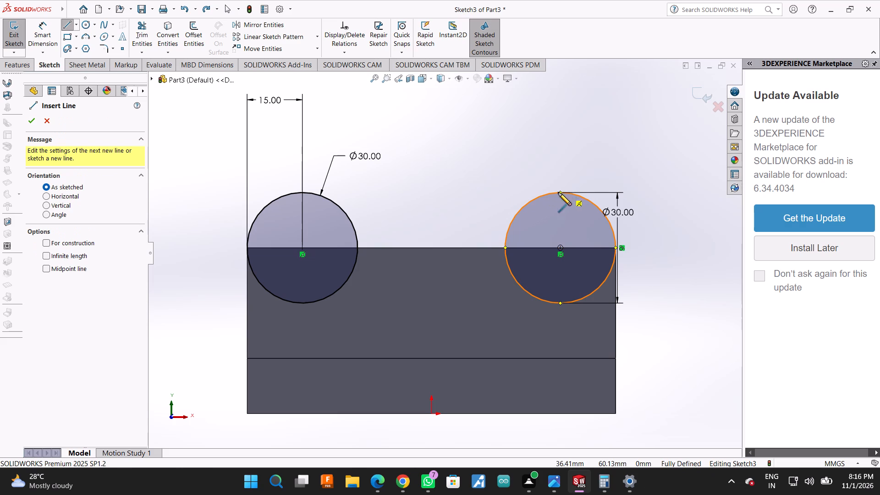
click(542, 196)
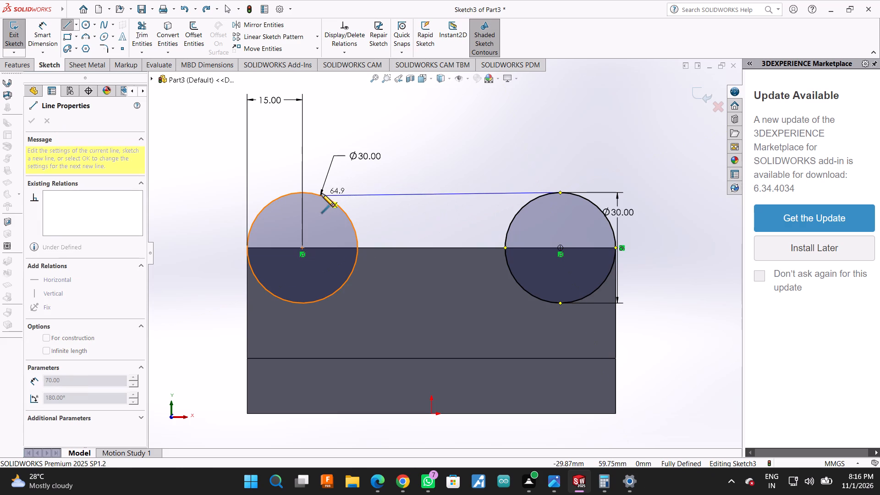
click(327, 196)
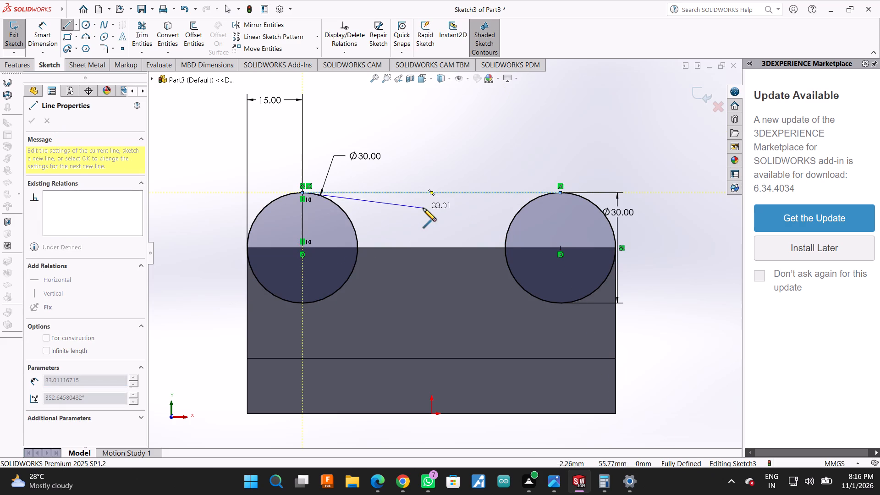
key(Escape)
scroll(407, 203, down, 2)
ctrl+scroll(362, 193, down, 1)
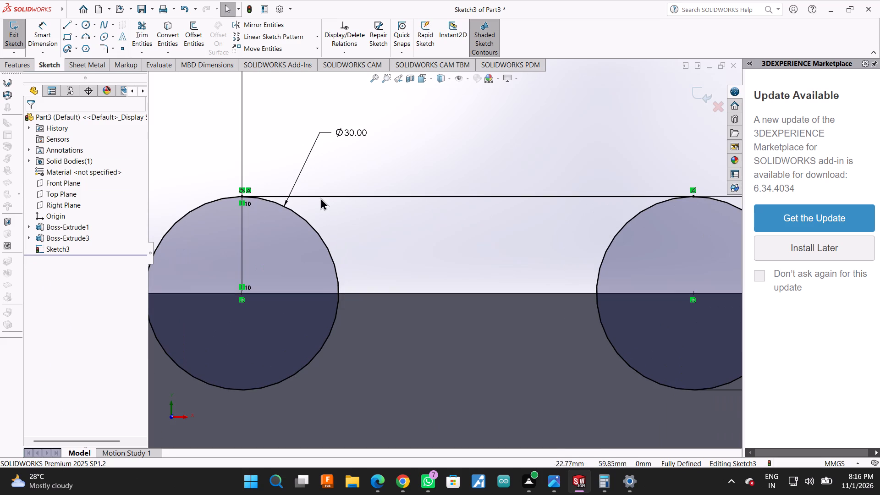
ctrl+click(321, 198)
ctrl+click(314, 233)
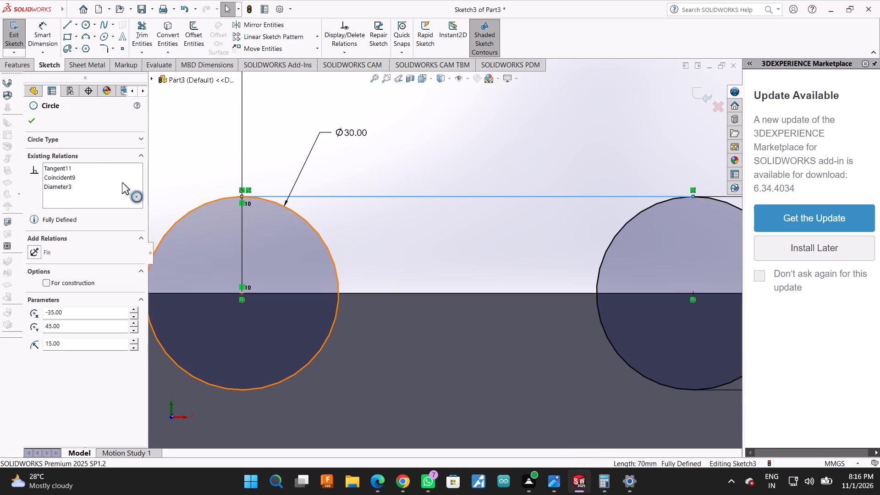
click(37, 124)
Add a tangent relation between the 70 mm line and the first circle.
scroll(519, 234, up, 2)
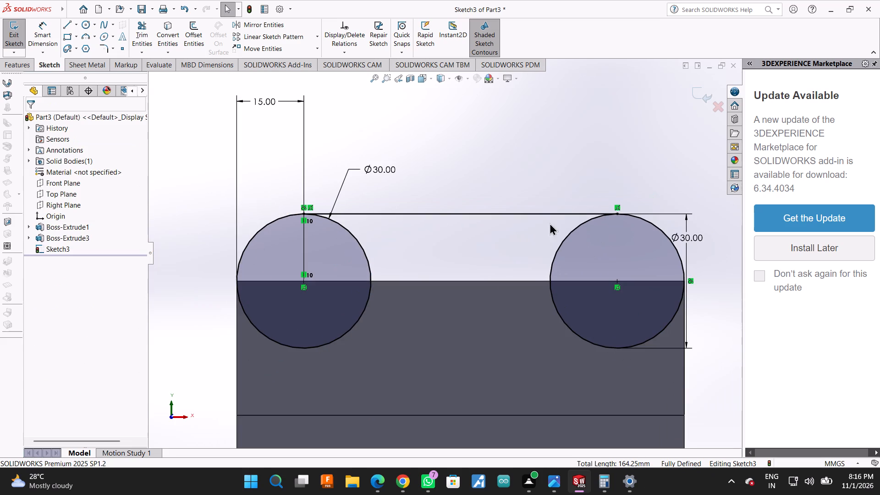
click(597, 215)
ctrl+click(595, 222)
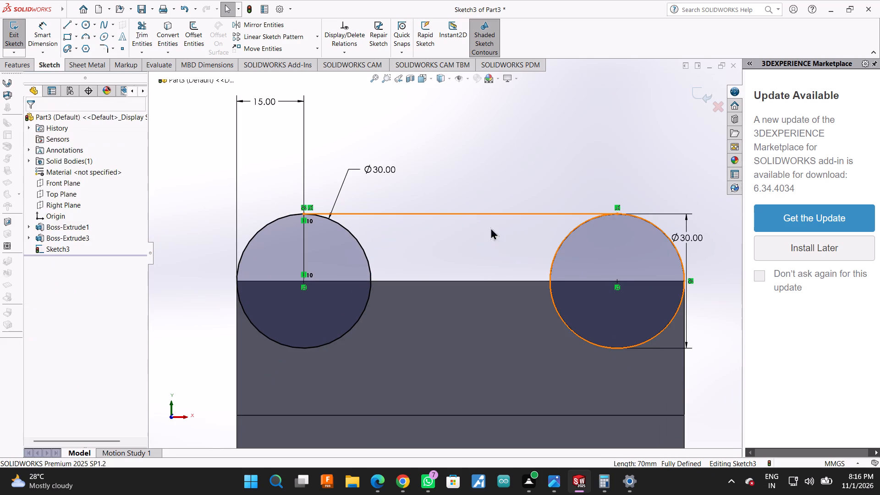
click(50, 284)
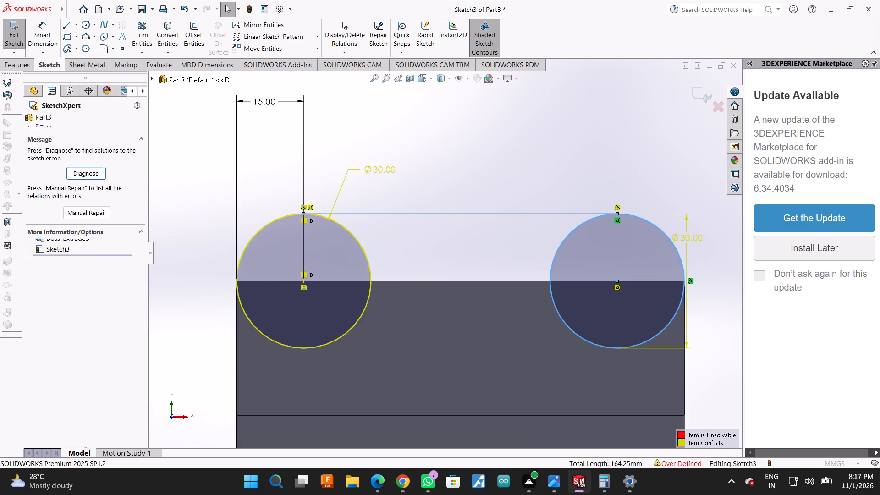
Diagnose the over-defined sketch with SketchXpert and accept solution 1 of 8.
click(75, 170)
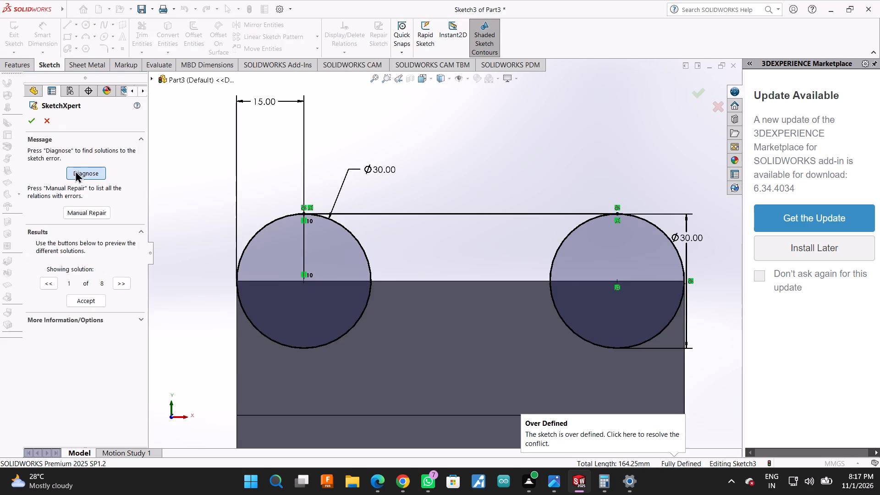
click(76, 300)
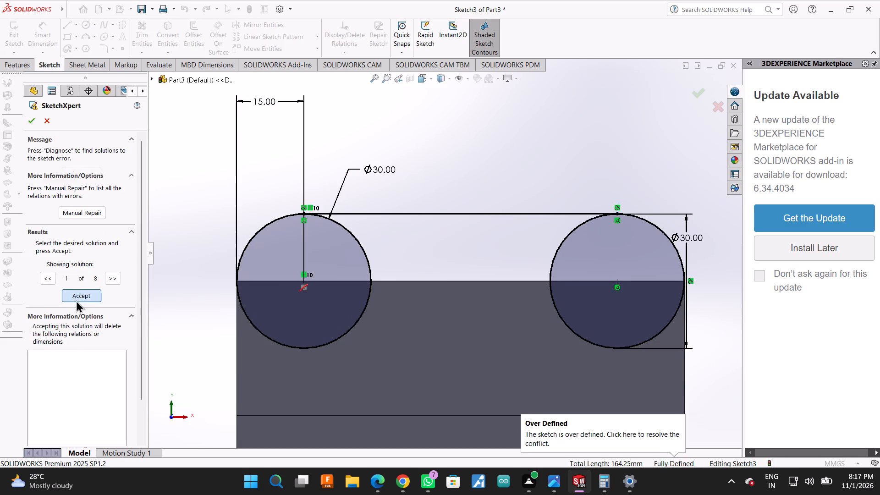
click(28, 125)
Sketch a horizontal line along the wall's top edge, joining the facing side points of the two circles.
scroll(345, 235, up, 2)
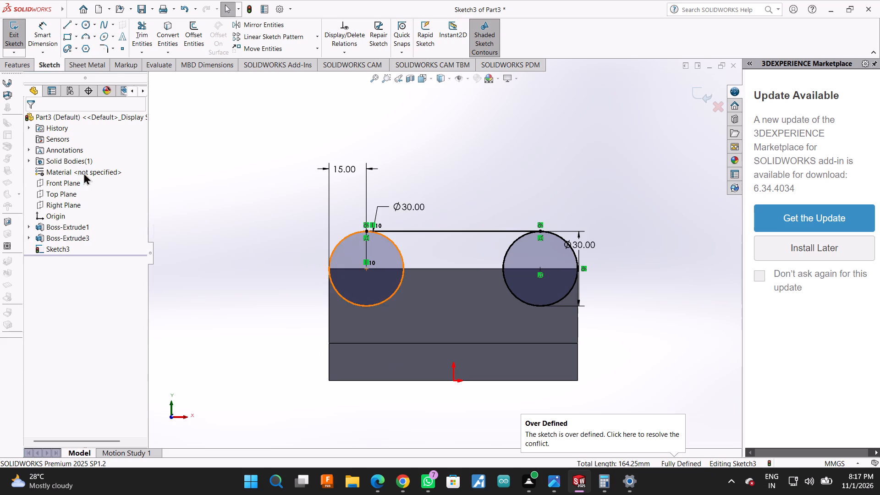
click(62, 24)
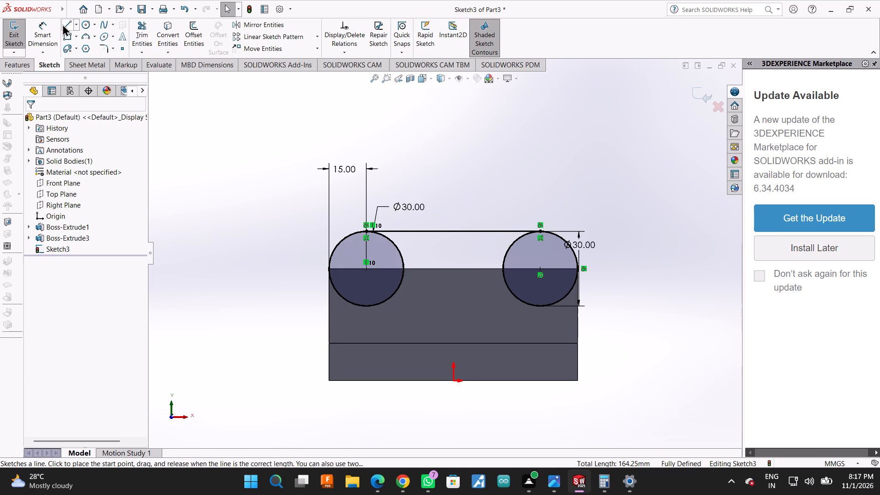
click(402, 269)
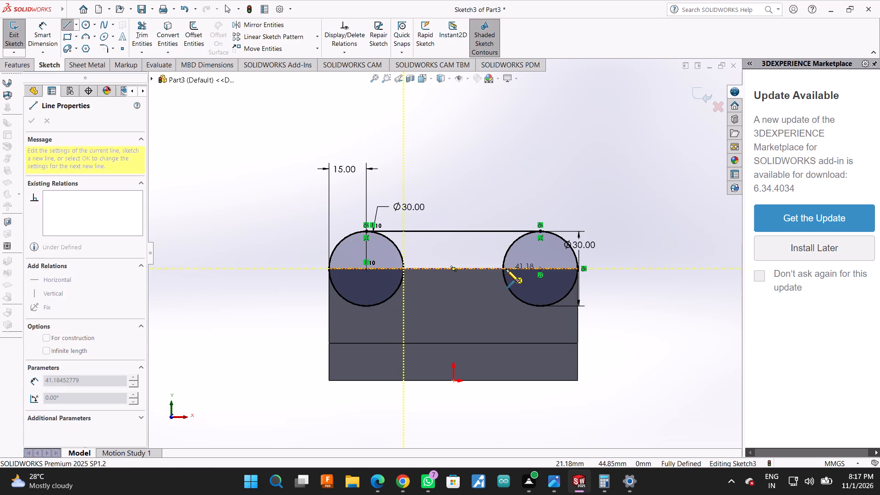
click(503, 268)
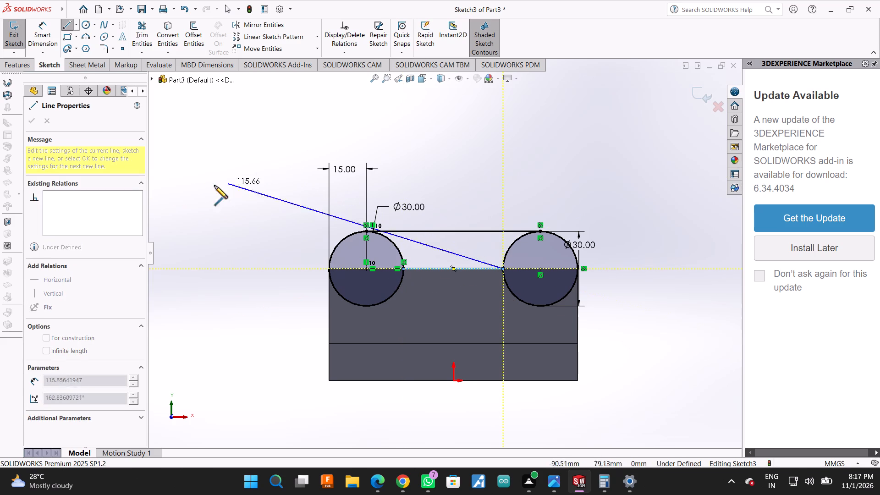
scroll(555, 298, down, 2)
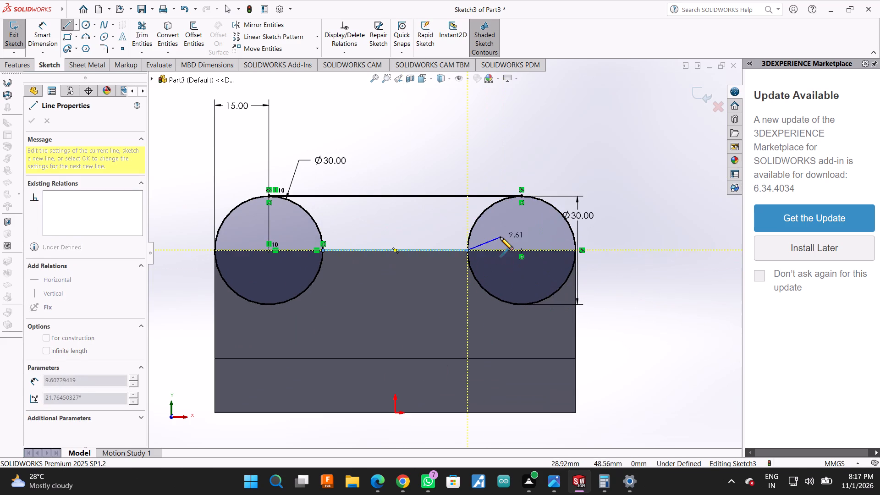
key(Escape)
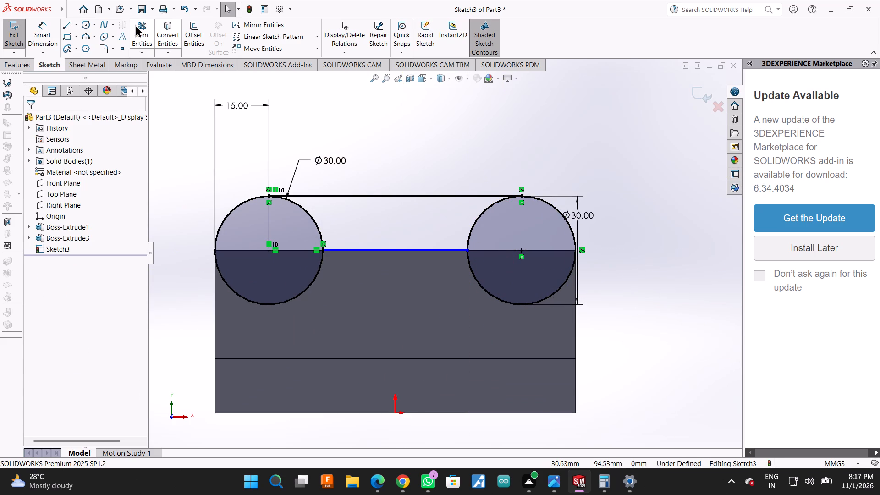
Trim away the inner upper arcs of both circles between the tangent line and the lower horizontal line.
click(135, 25)
drag(290, 213, 321, 213)
scroll(308, 213, down, 1)
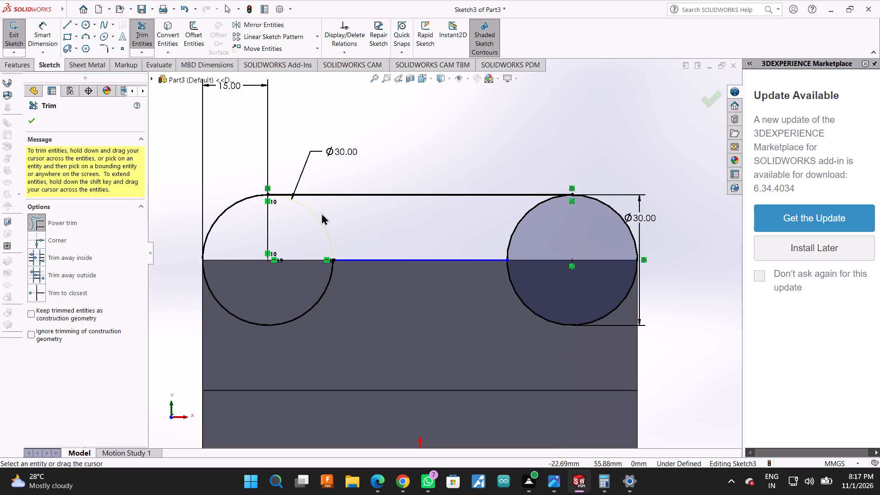
drag(473, 227, 545, 234)
scroll(539, 236, up, 3)
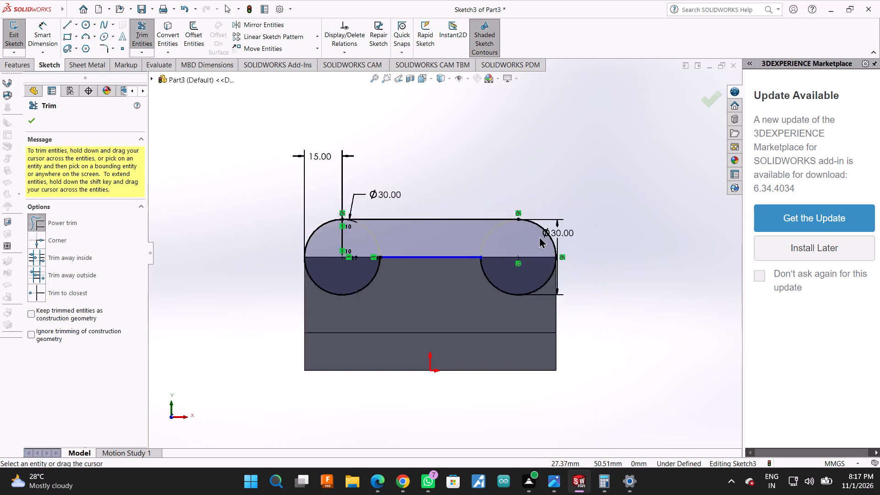
scroll(539, 236, up, 1)
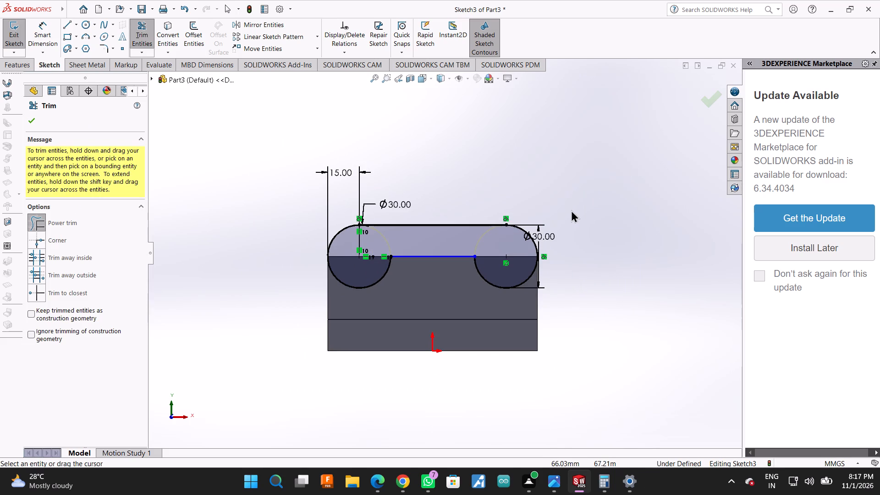
scroll(566, 255, down, 1)
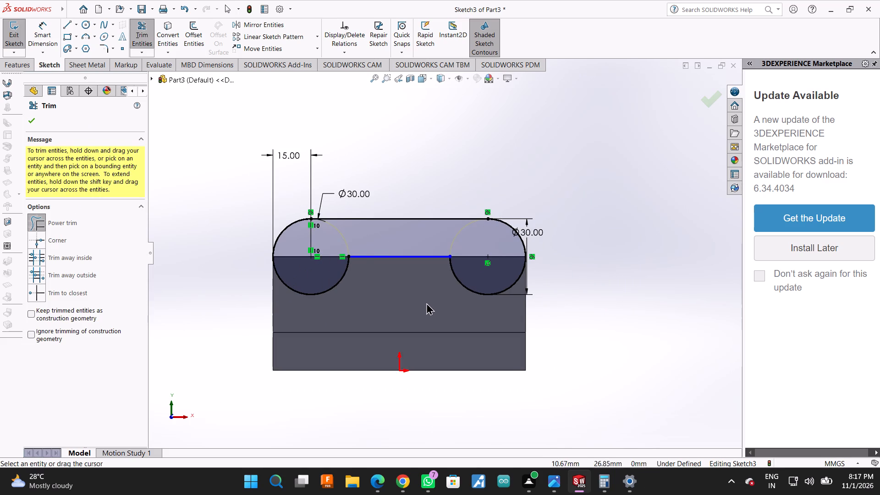
scroll(429, 302, up, 1)
middle_drag(566, 235, 486, 358)
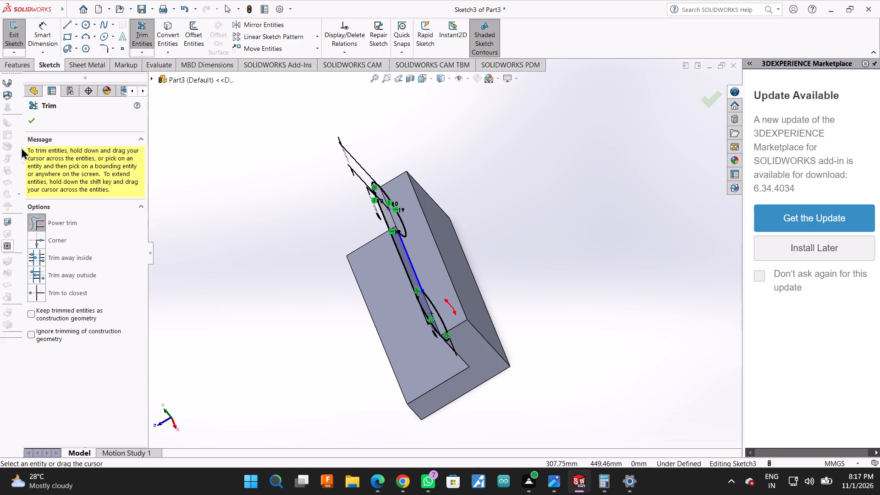
click(27, 123)
Extrude the trimmed profile as a 15 mm blind boss in the reversed direction, through the rear wall's thickness.
click(15, 68)
click(9, 39)
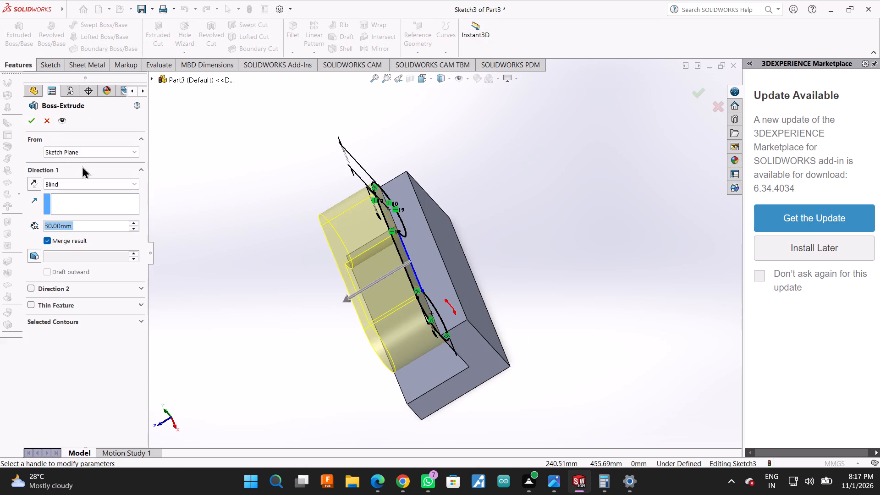
click(31, 178)
click(78, 231)
double_click(78, 231)
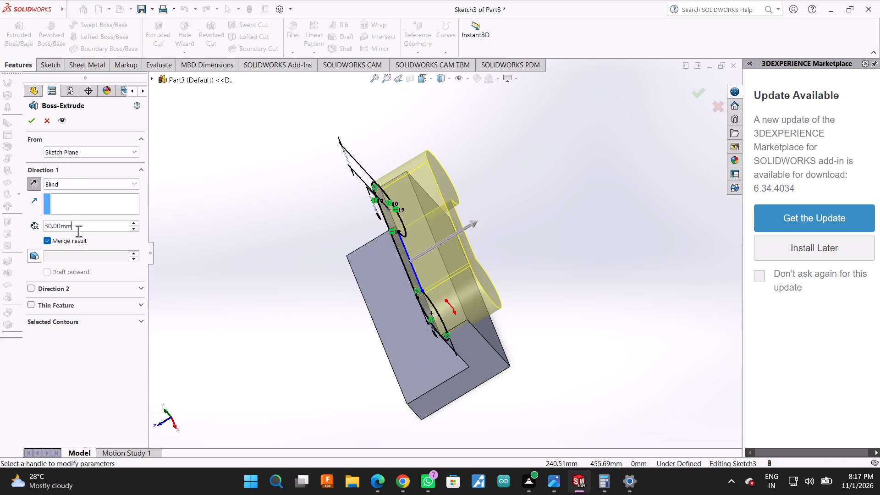
text(15)
key(Return)
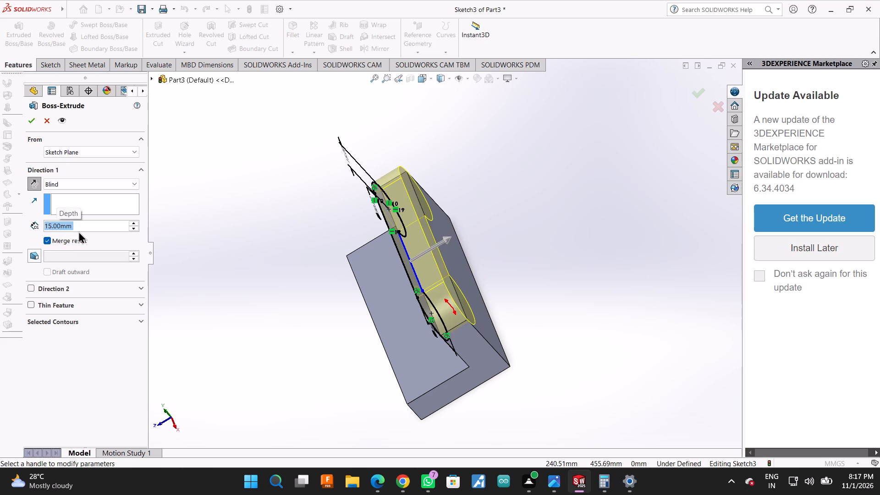
click(30, 122)
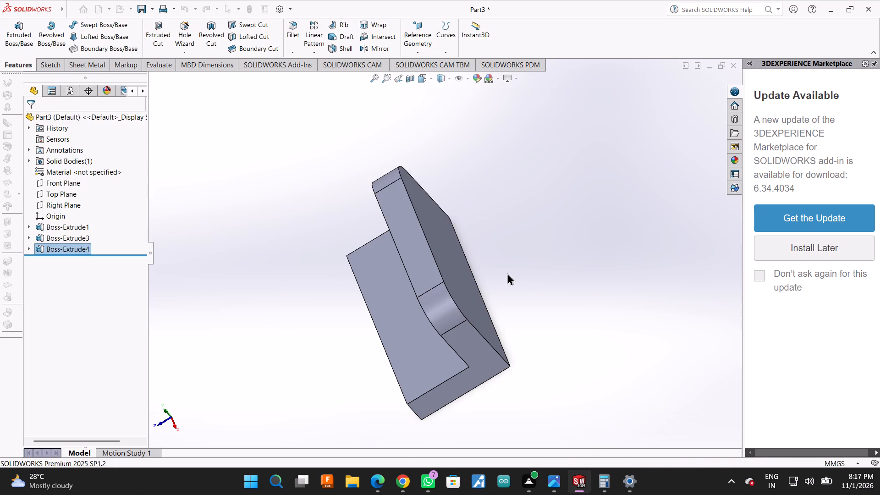
On the rear wall's front face, sketch a closed rectangle of lines about 7 mm wide and 45 mm high, from the top edge to the base.
middle_drag(507, 273, 571, 202)
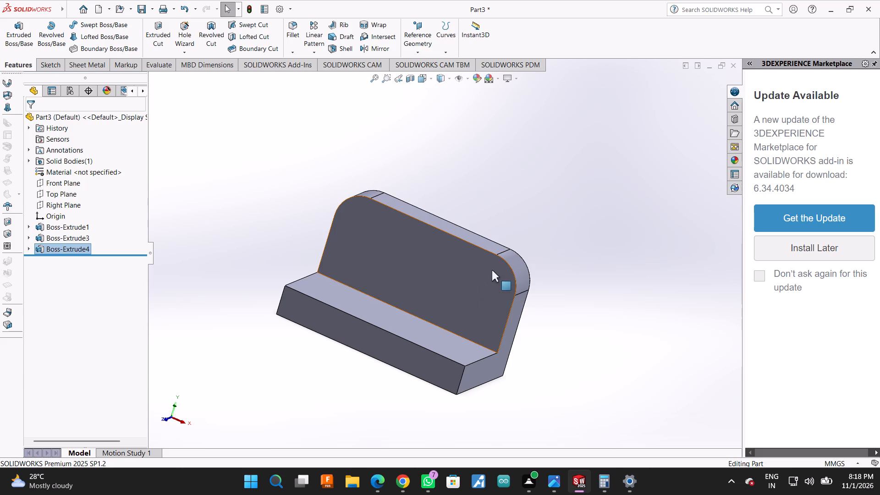
click(467, 275)
click(511, 247)
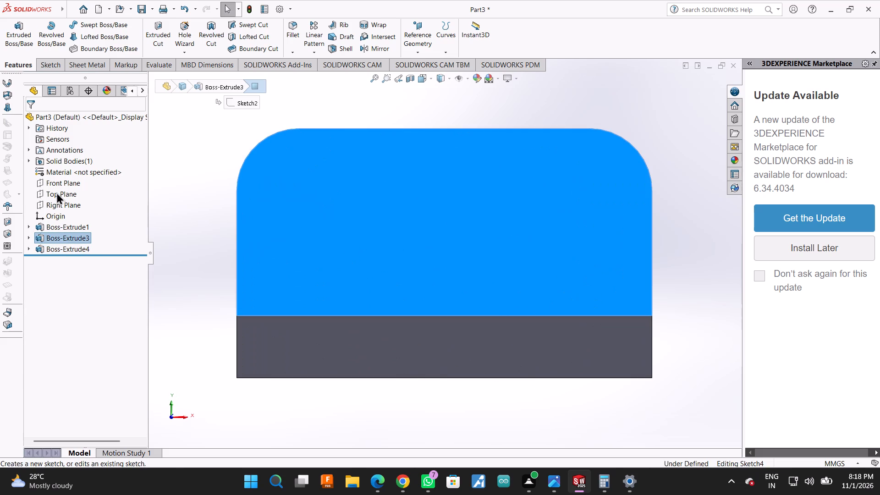
click(70, 22)
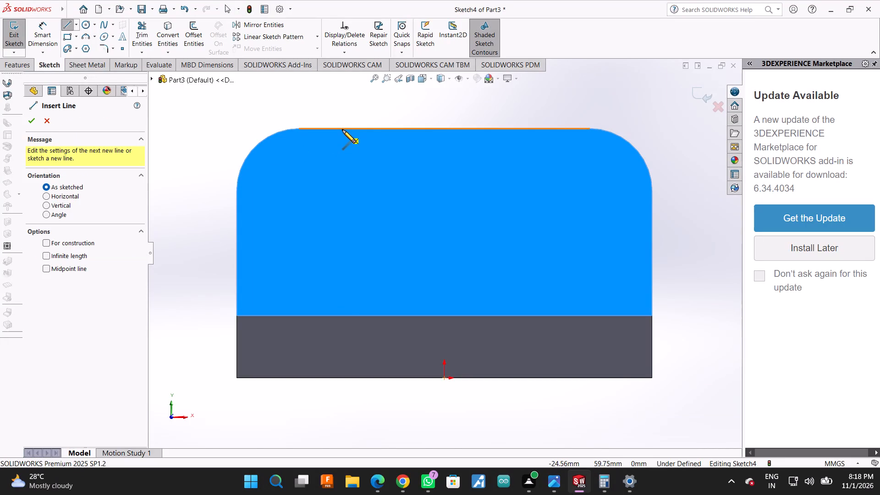
click(342, 130)
click(372, 128)
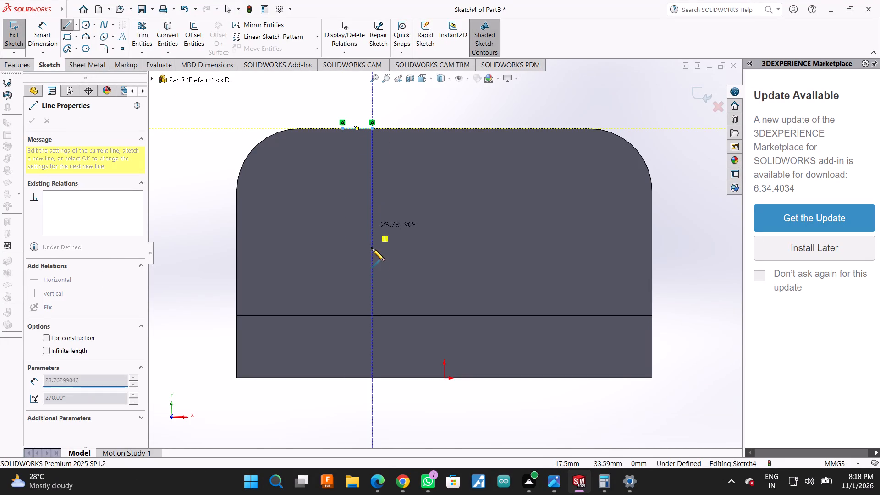
click(374, 317)
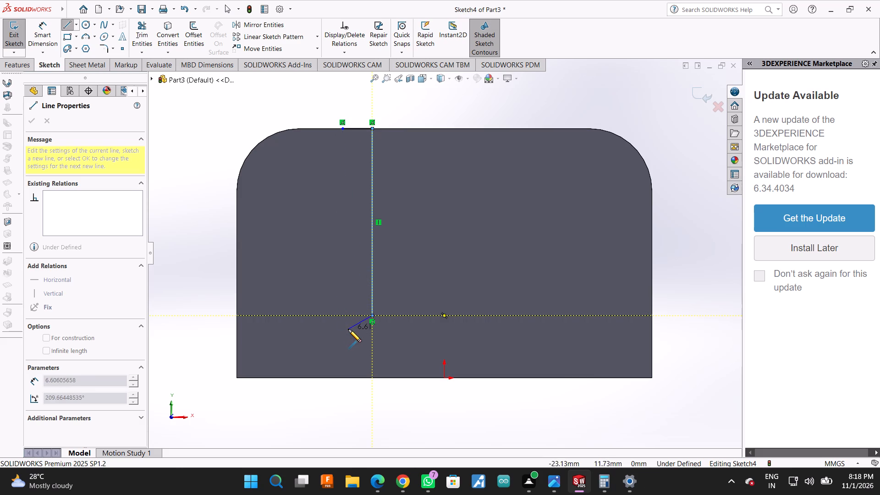
click(344, 316)
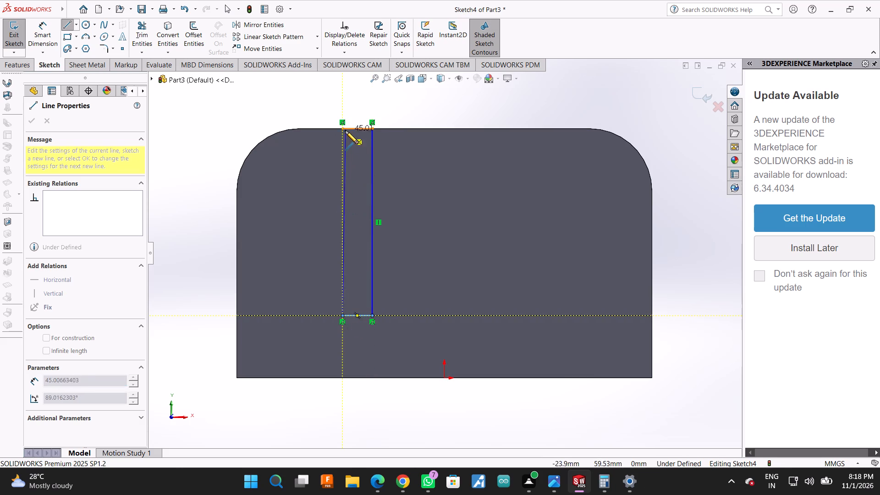
click(343, 128)
click(26, 64)
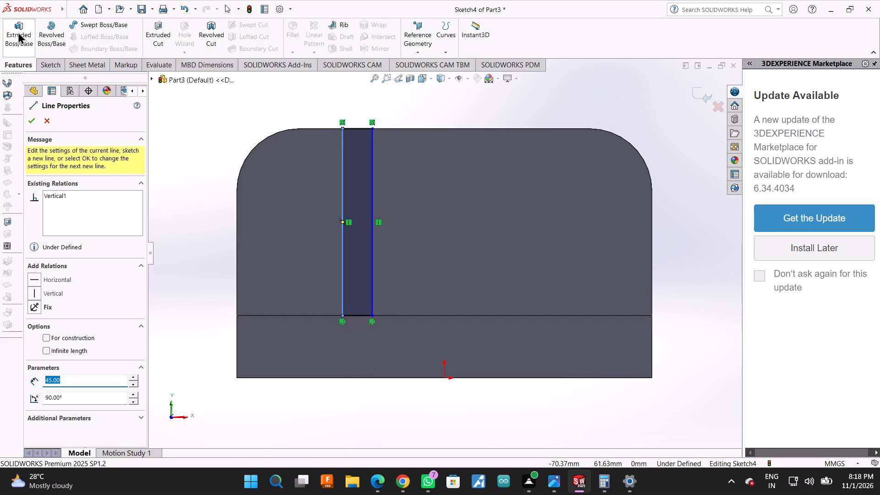
click(32, 118)
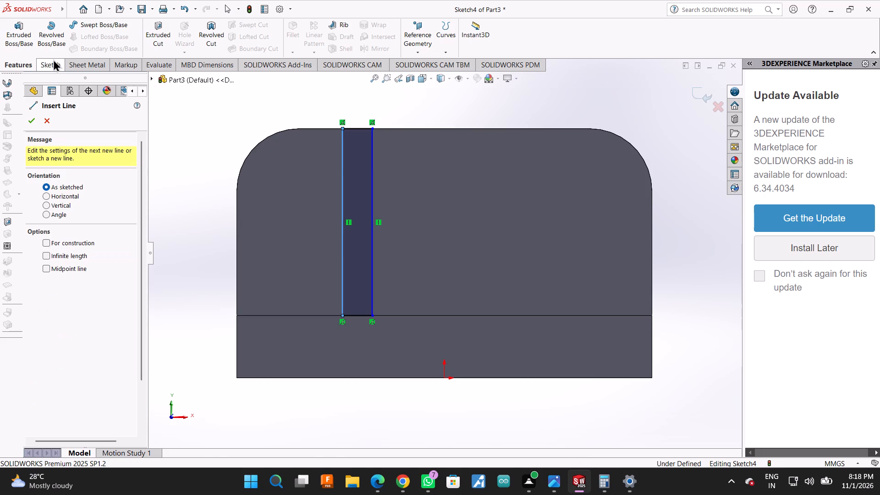
Dimension the rectangle's top edge and set its width to 15 mm.
click(53, 59)
click(52, 28)
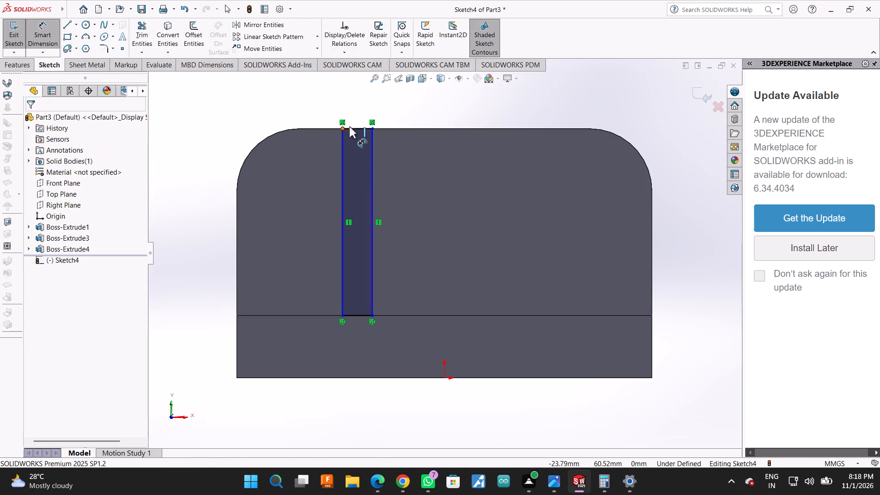
click(353, 126)
click(348, 98)
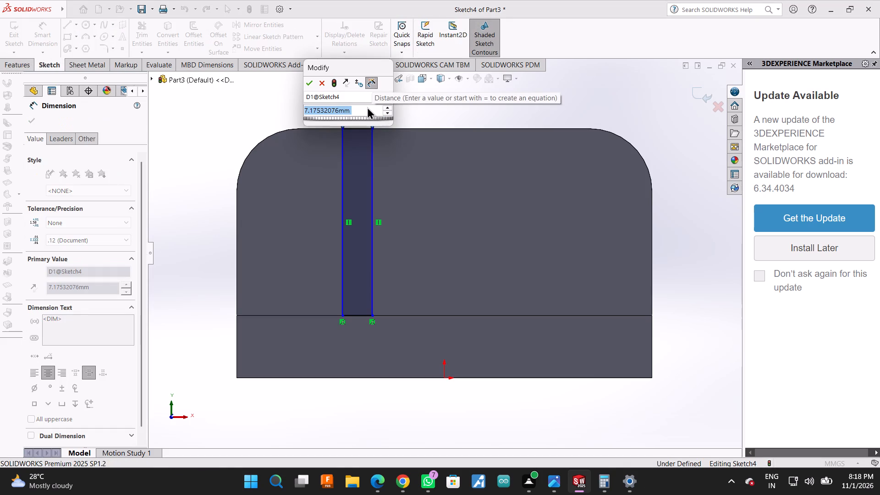
key(1)
key(5)
key(Return)
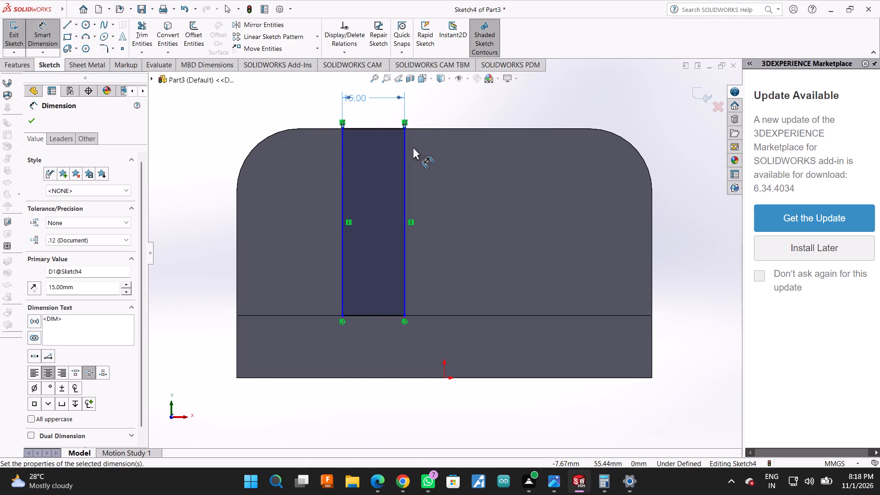
scroll(413, 147, up, 1)
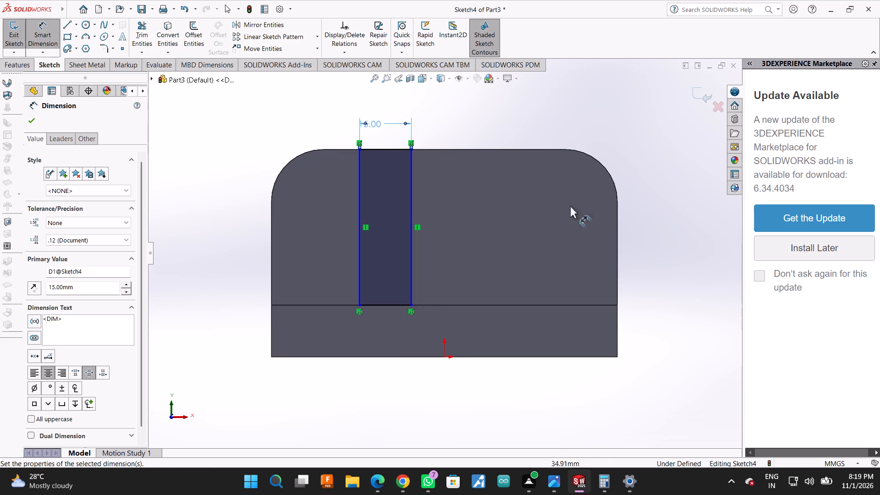
middle_drag(659, 204, 611, 260)
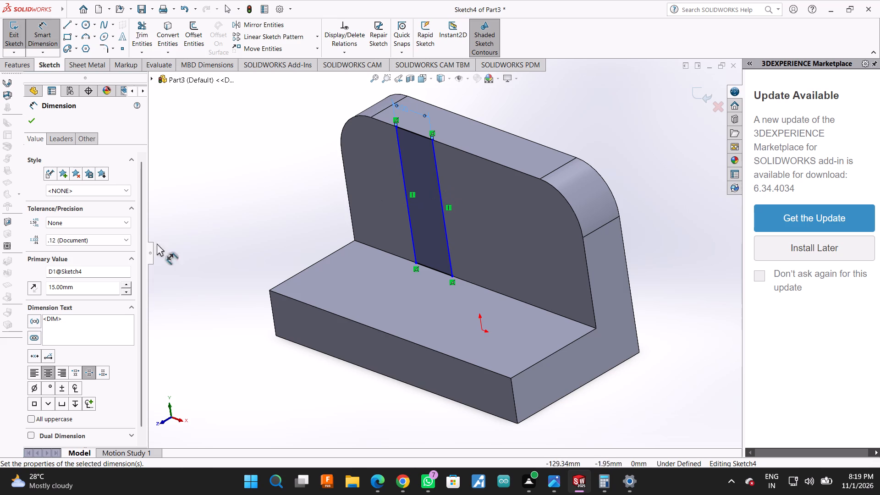
click(37, 122)
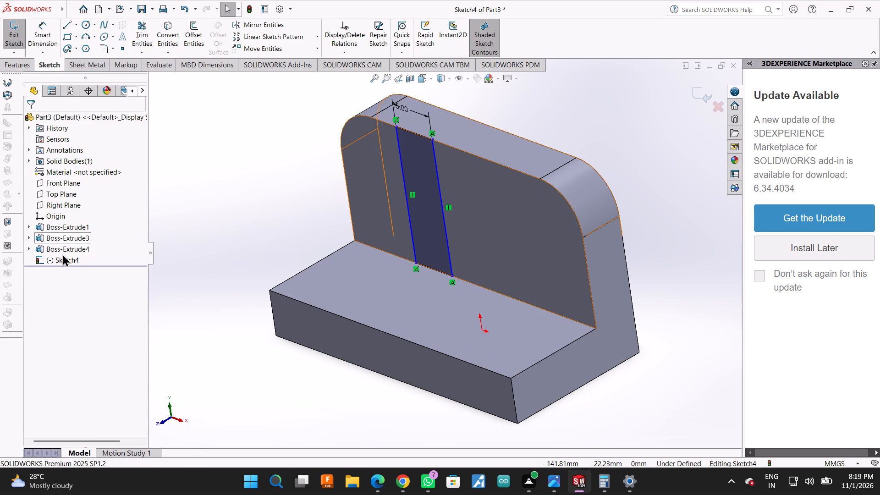
Sketch a vertical 15 mm reference line on the wall face from the left corner arc's centre up to the top edge.
click(62, 258)
click(86, 244)
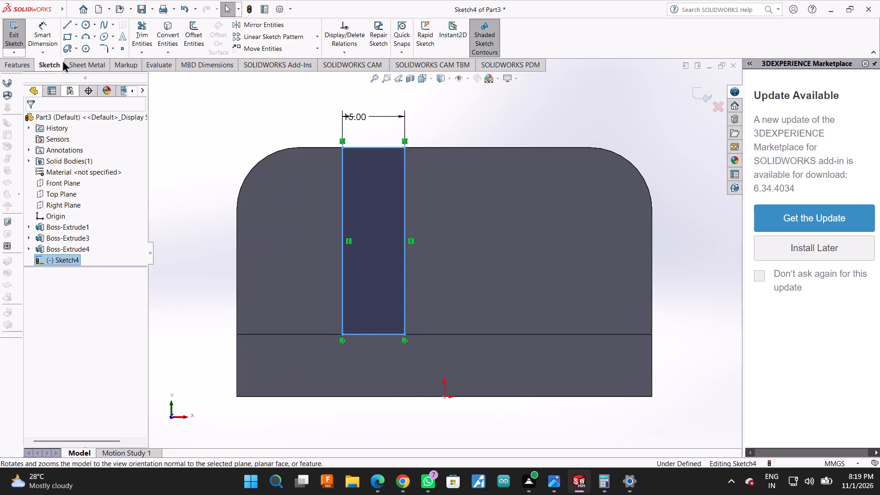
click(38, 23)
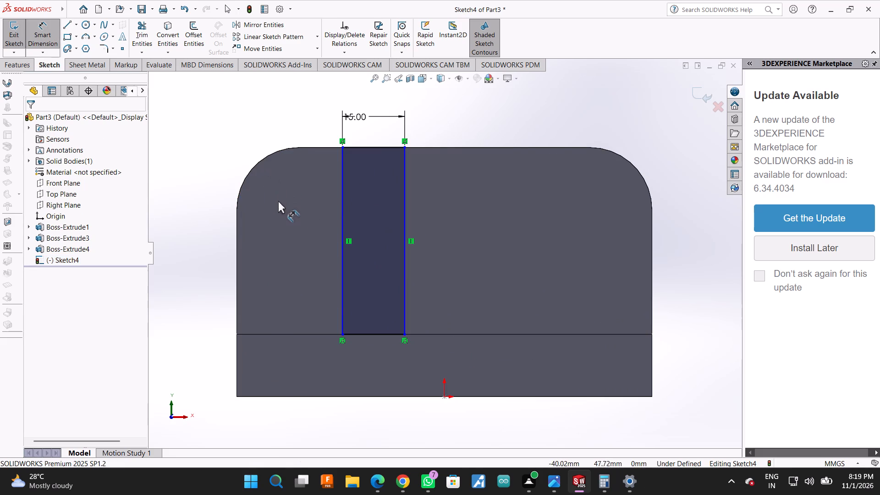
click(69, 22)
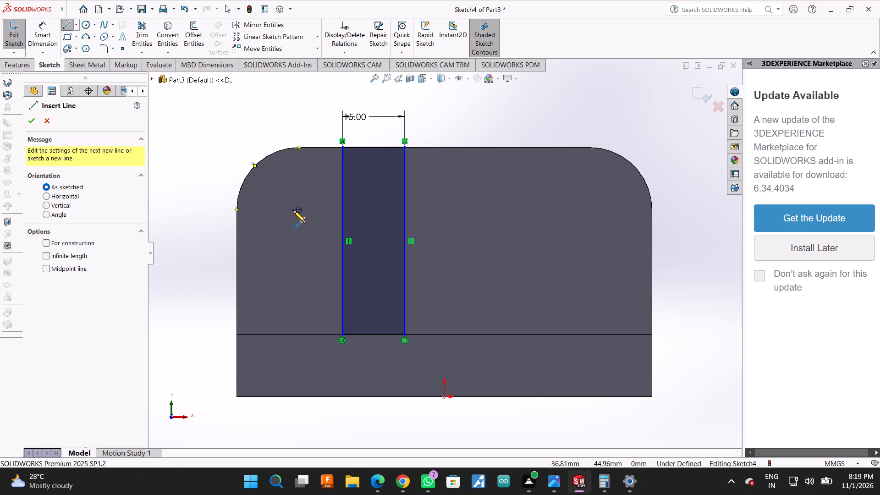
click(300, 211)
click(297, 147)
Dimension the gap between the reference line and the rectangle's nearer vertical side as (45-12-15)/2 mm.
click(39, 30)
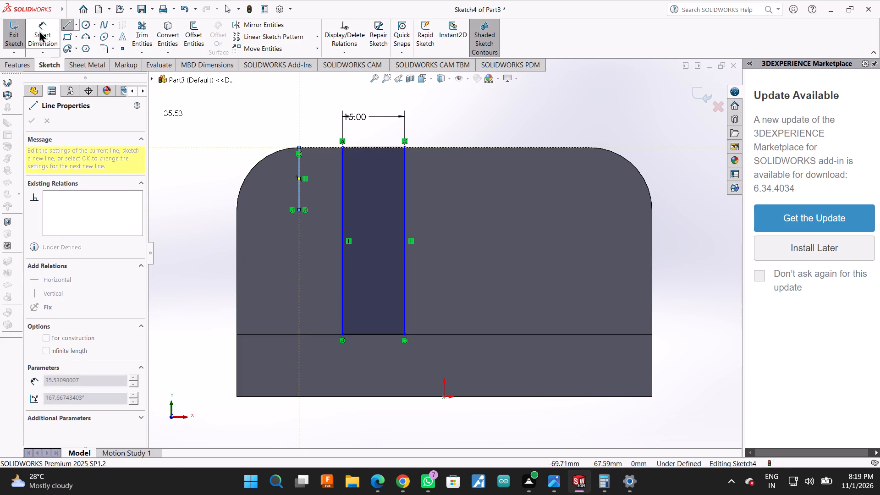
click(301, 189)
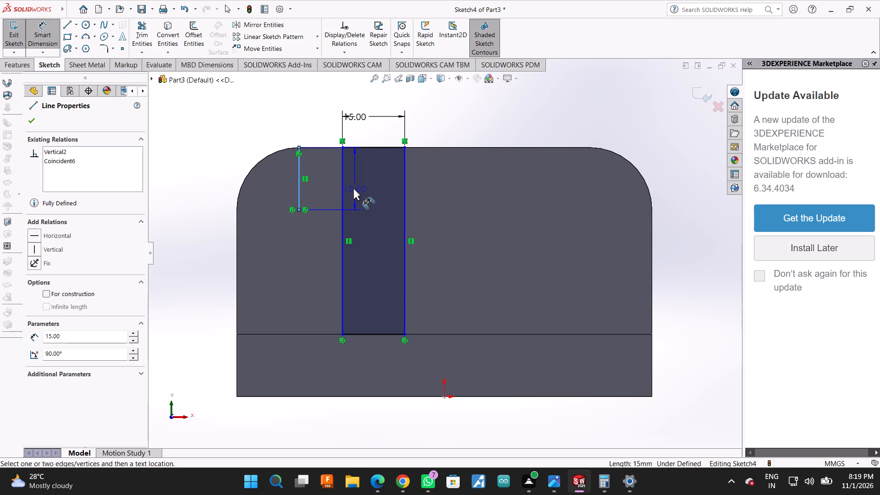
click(342, 214)
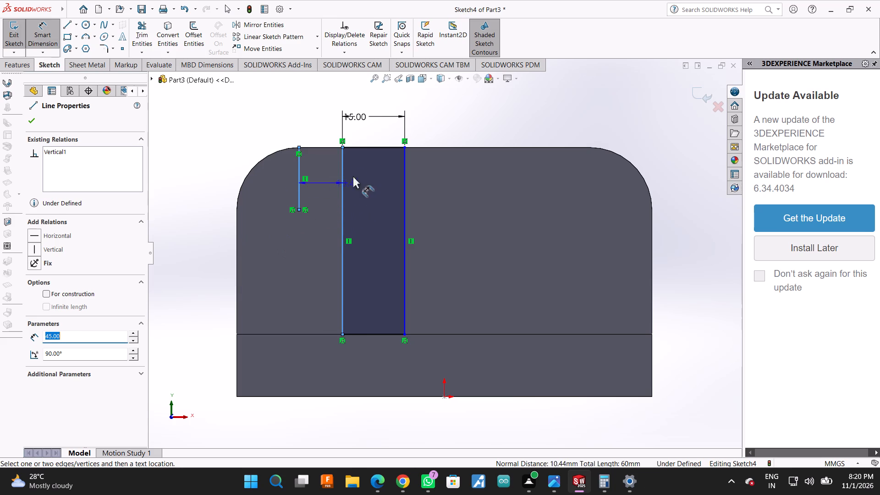
click(312, 115)
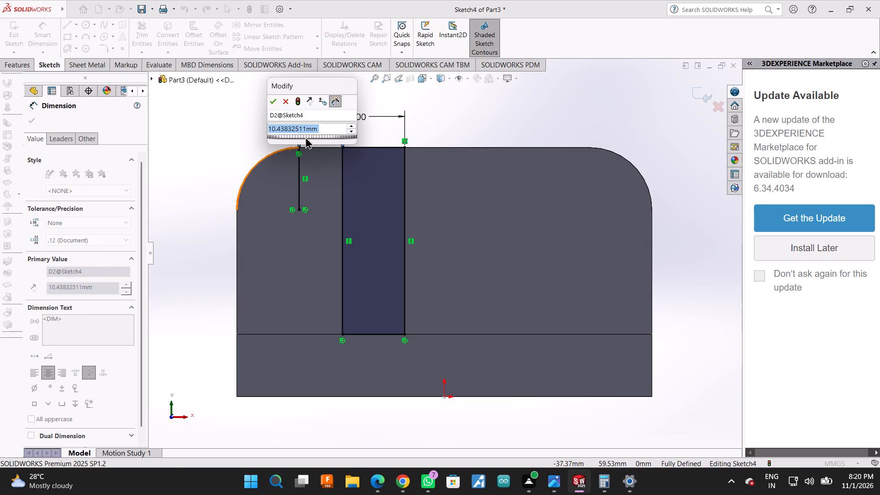
key(shift+parenleft)
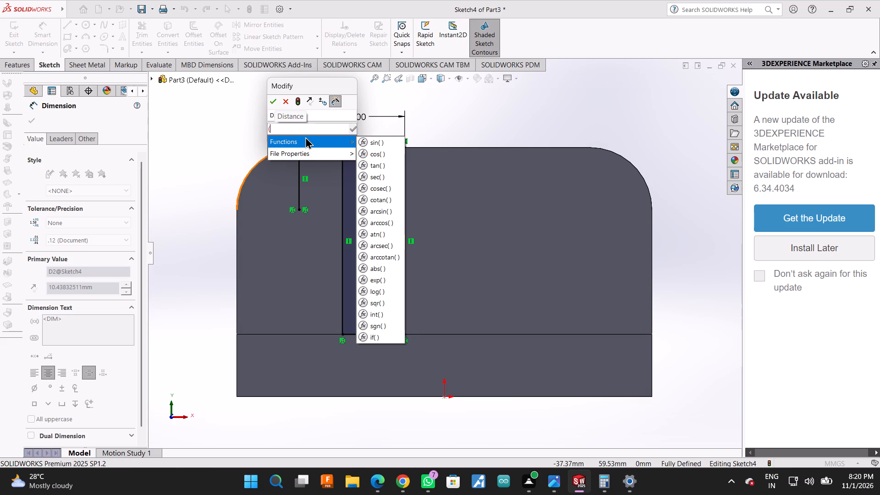
text(42)
key(BackSpace)
key(BackSpace)
key(BackSpace)
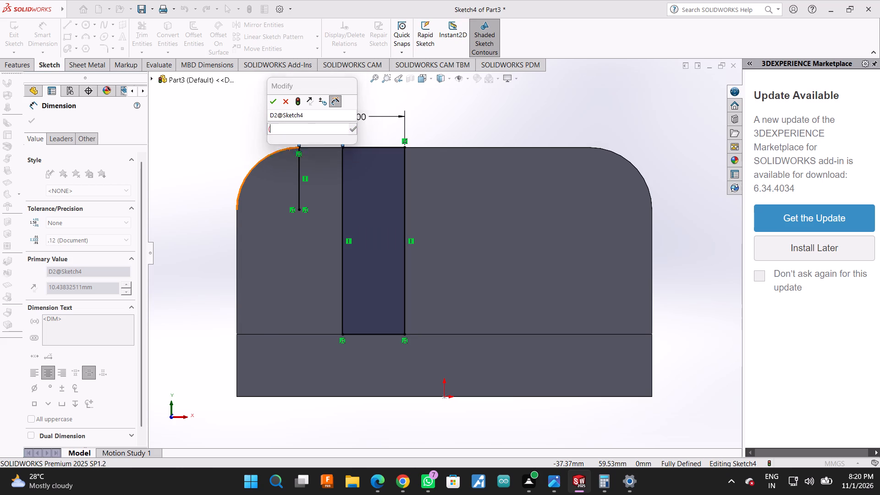
key(BackSpace)
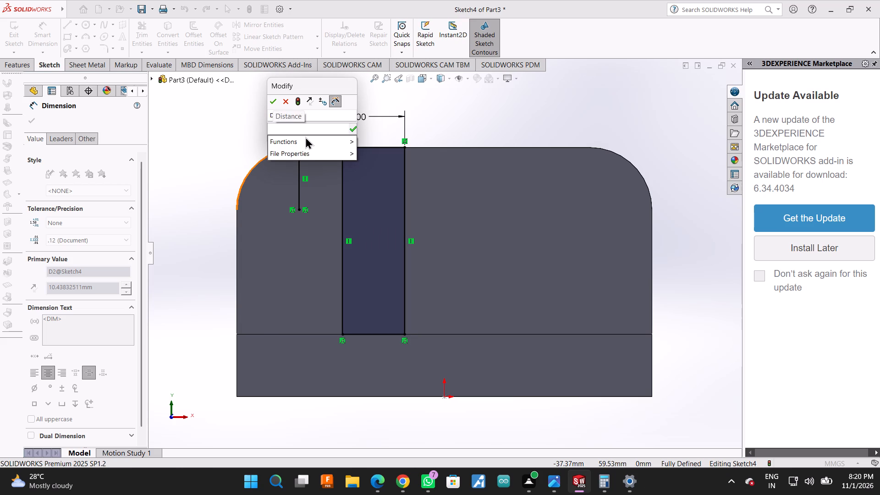
text((45-)
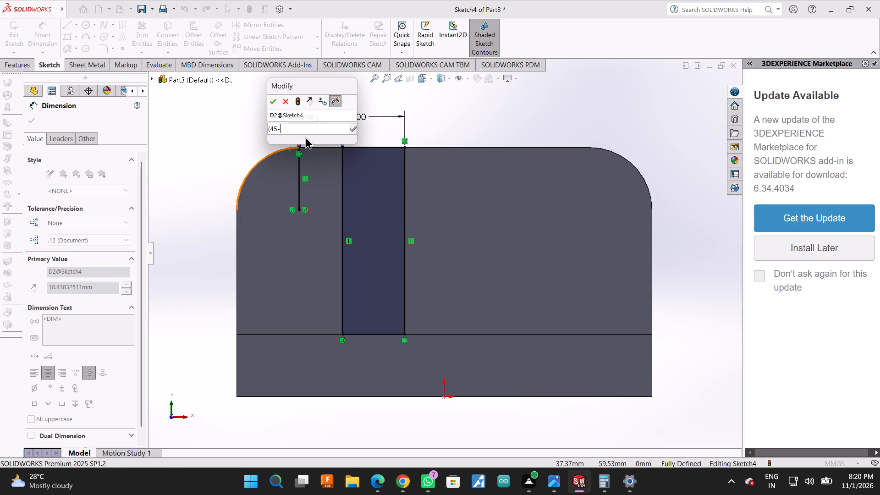
text(12)
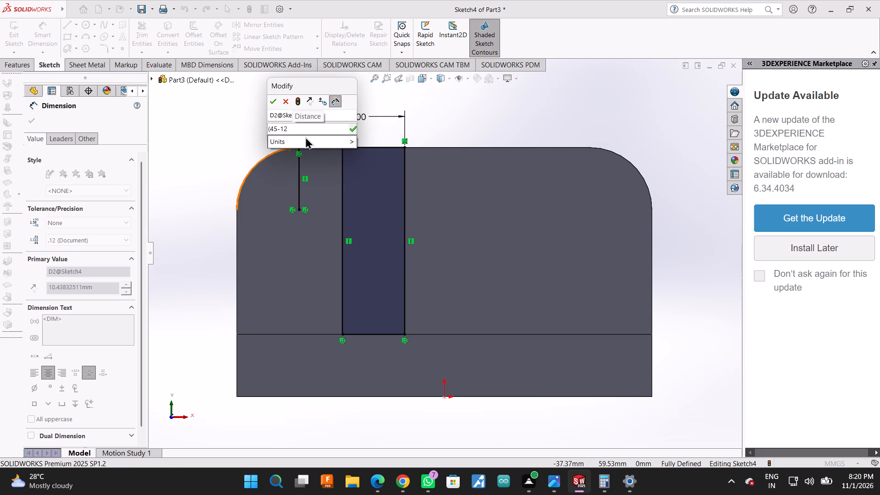
key(shift+parenright)
text(/2)
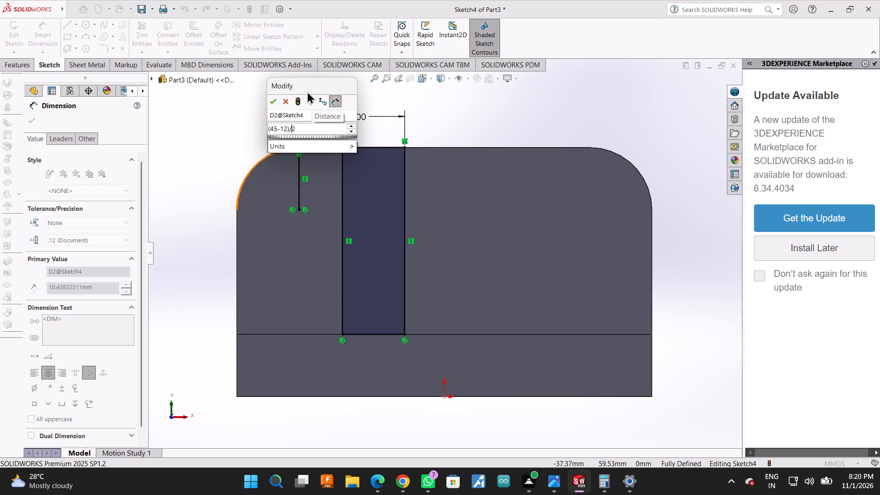
key(Left)
key(Left)
key(Left)
text(-15)
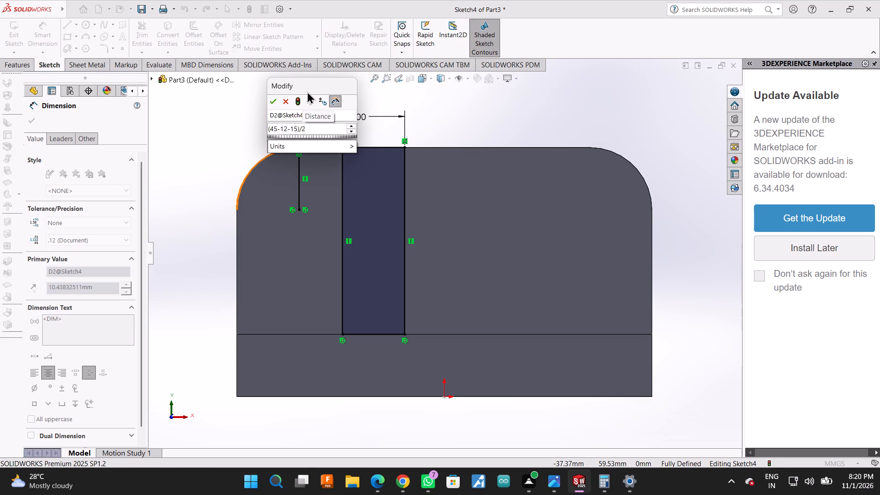
key(Return)
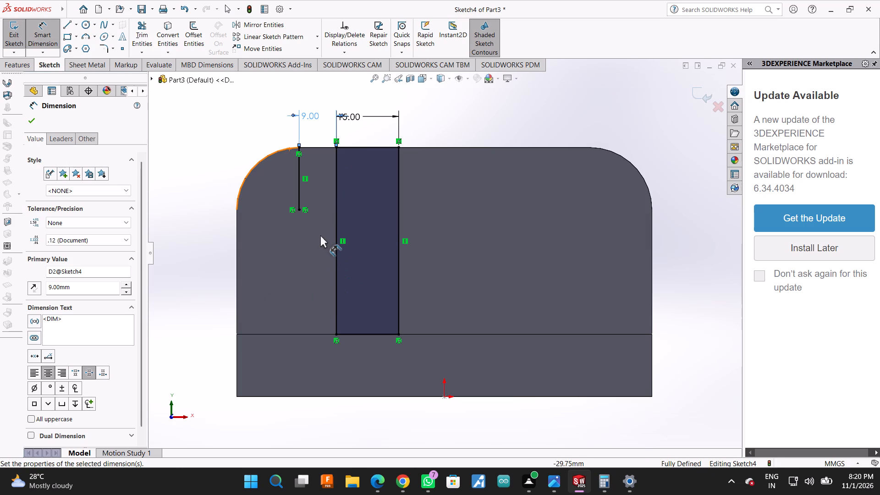
click(26, 123)
Sketch a second closed rectangle of lines near the wall's right corner, about 10 mm wide and 45 mm high, from top edge to base.
click(67, 19)
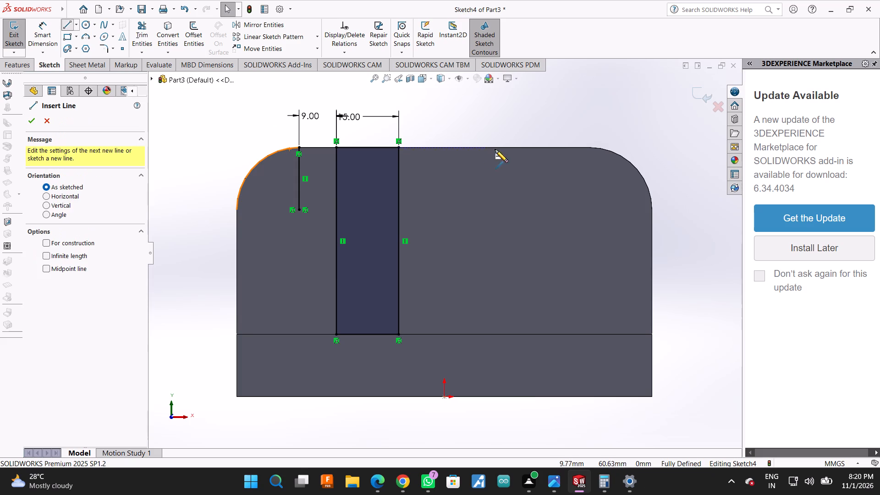
click(531, 149)
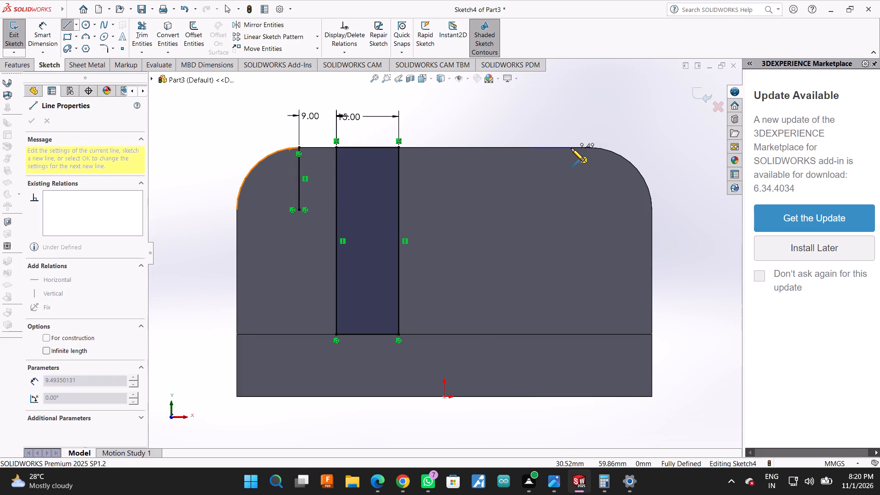
click(571, 148)
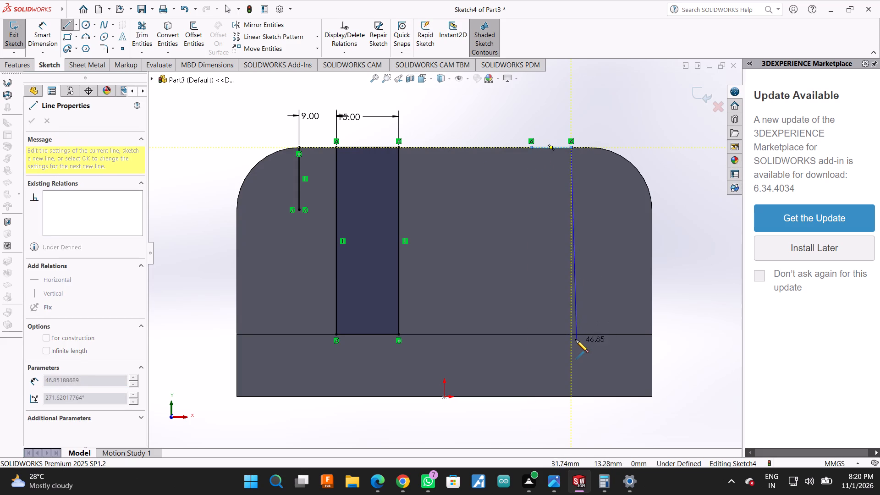
click(569, 336)
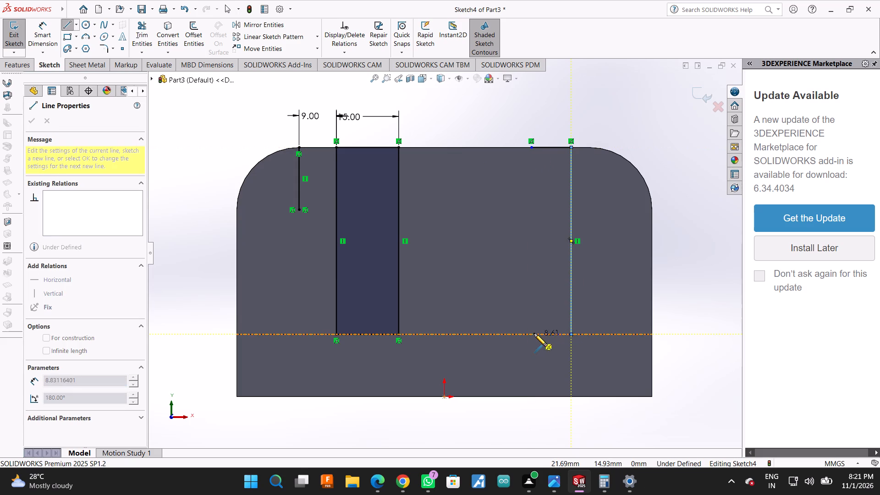
click(530, 334)
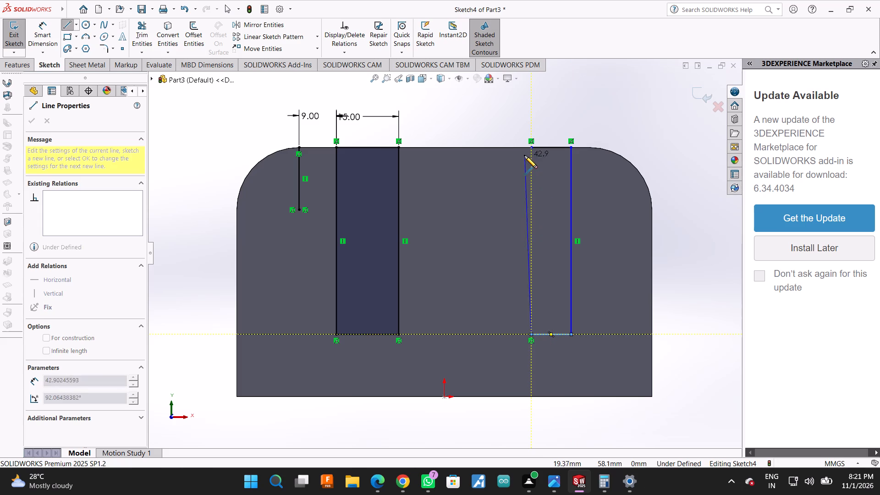
click(531, 148)
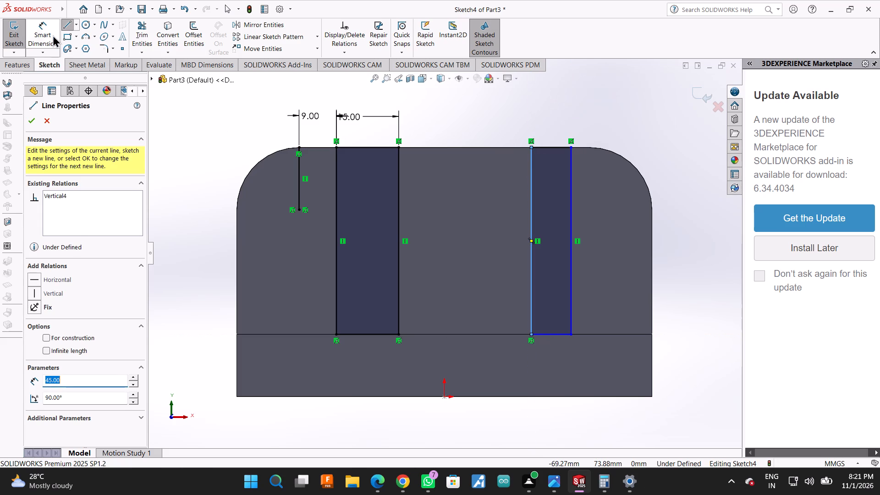
Dimension the second rectangle's top edge and set its width to 15 mm.
click(46, 22)
click(551, 146)
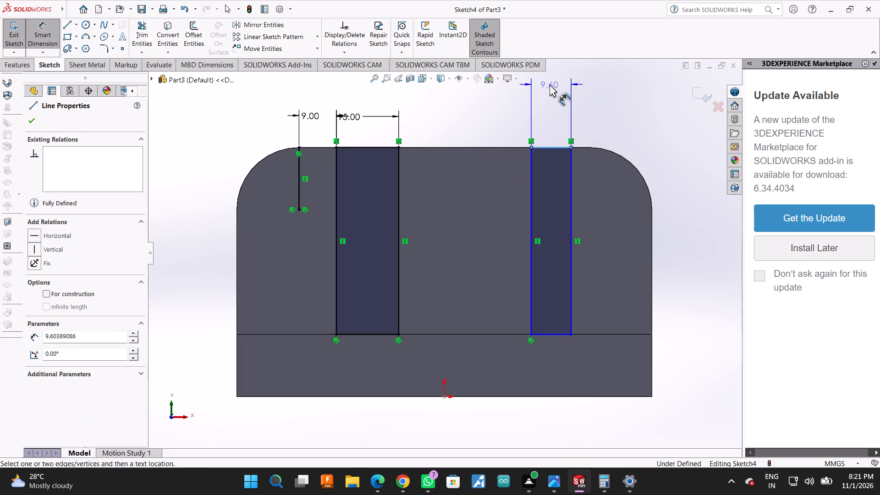
click(550, 84)
text(15)
key(Return)
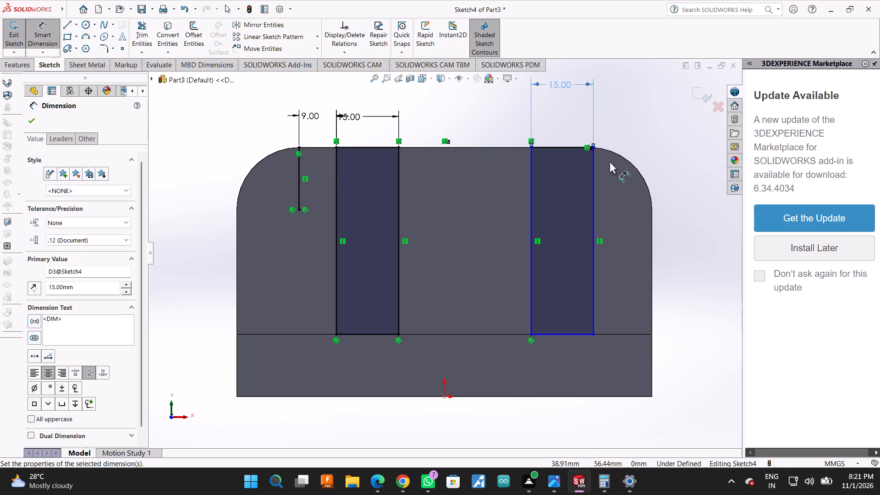
Sketch a vertical line about 24 mm long from the right corner arc's centre up past the wall's top edge.
click(64, 21)
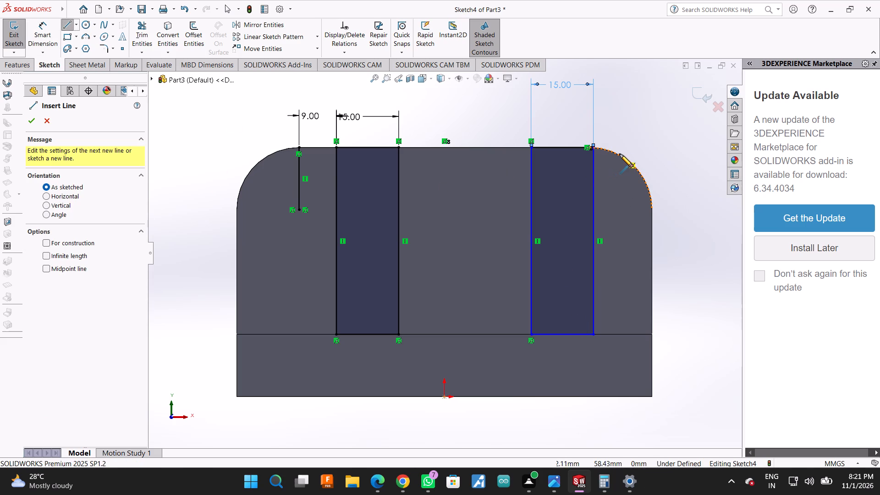
click(589, 212)
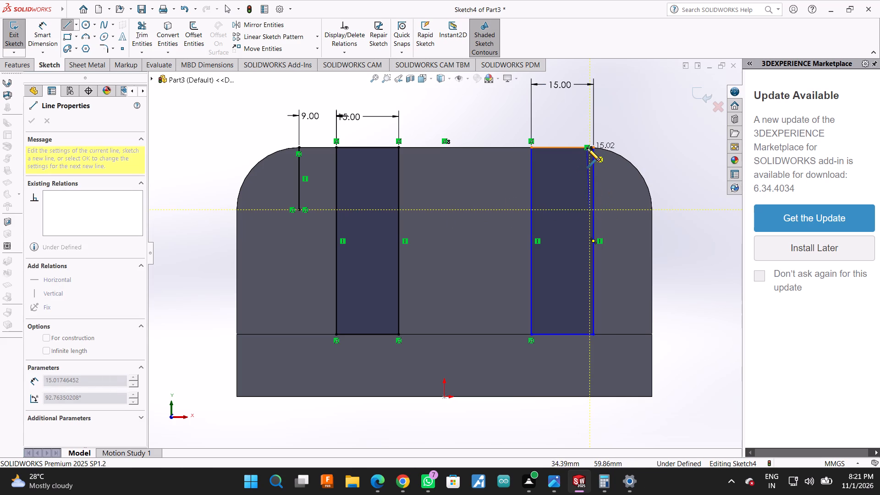
scroll(587, 148, down, 3)
click(567, 98)
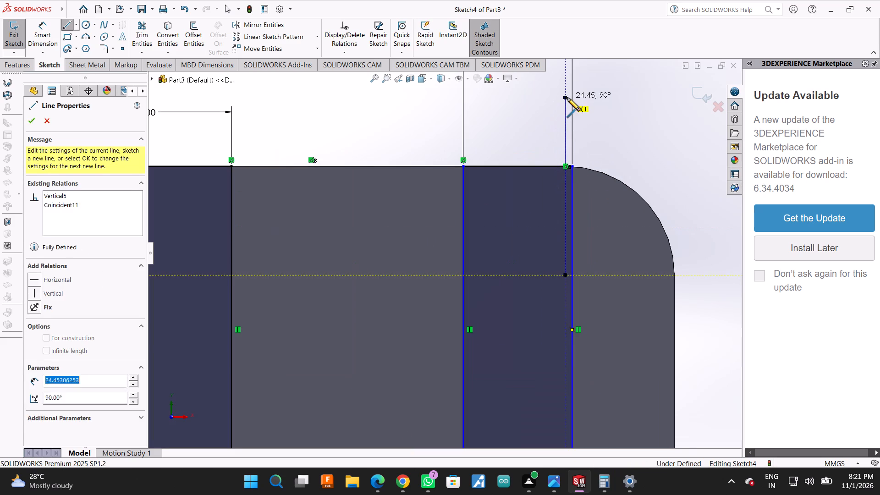
key(Escape)
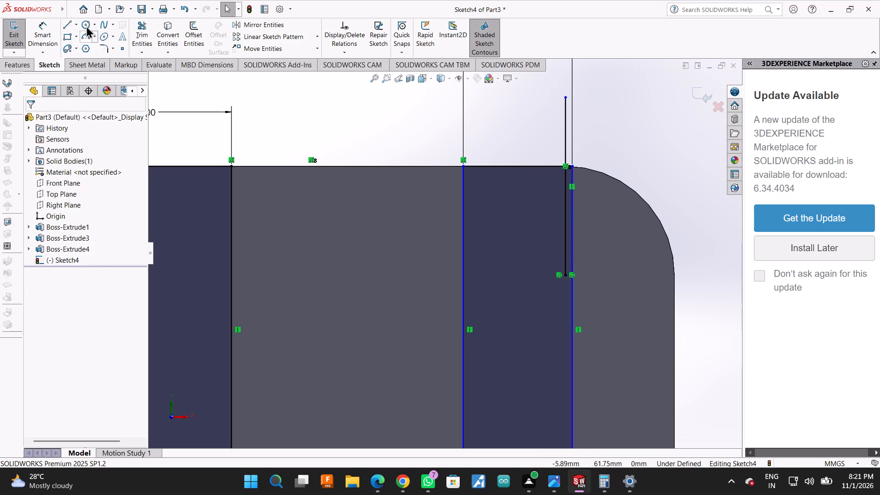
Dimension the distance between the second rectangle's outer vertical side and the new vertical line, without entering a new value.
click(53, 23)
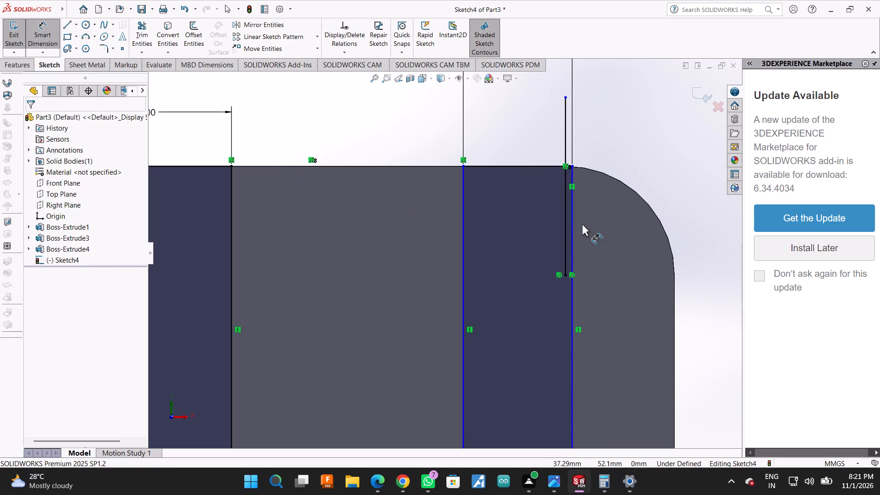
click(575, 225)
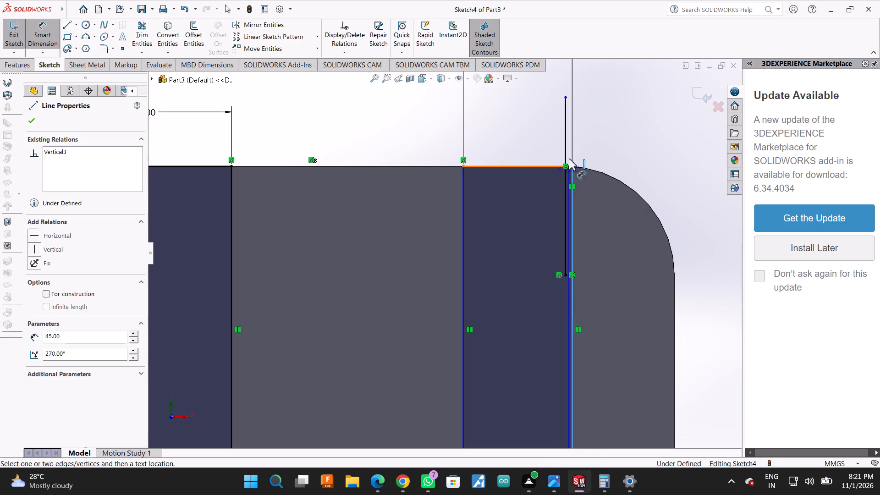
click(564, 136)
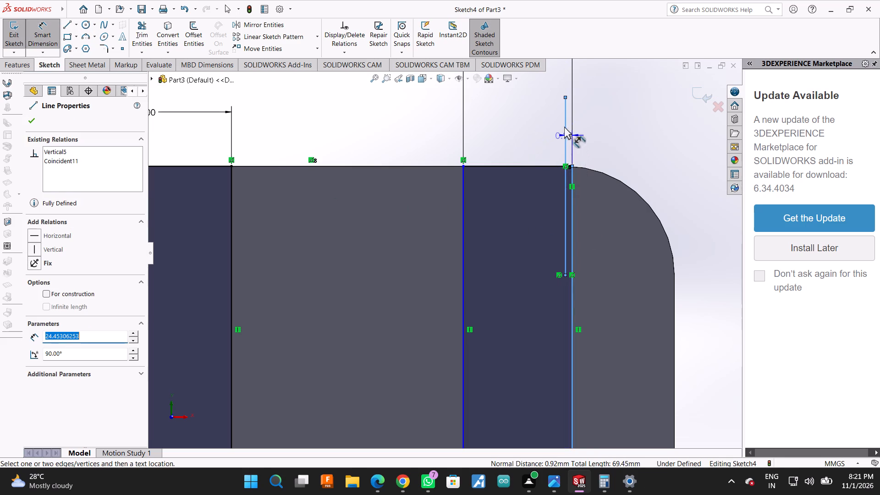
click(543, 103)
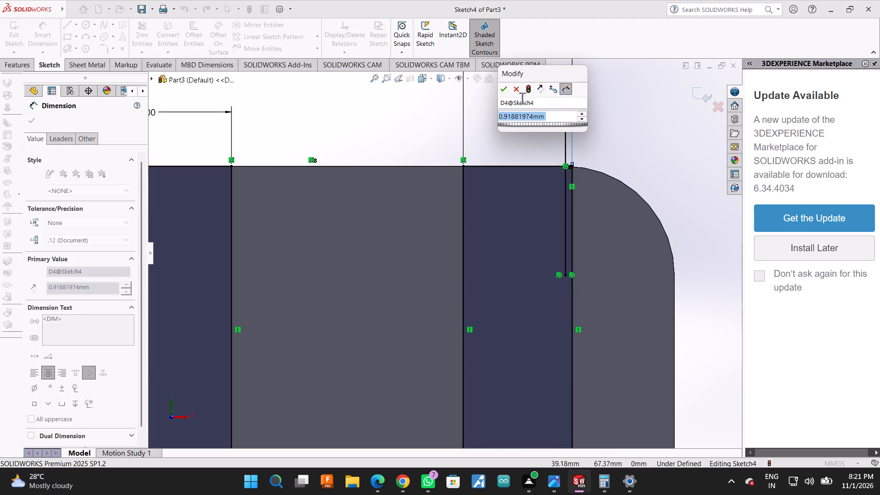
click(518, 90)
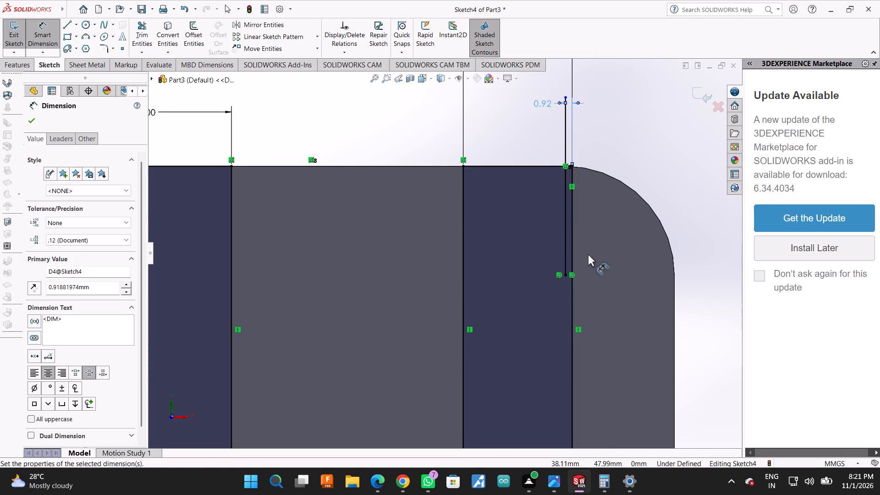
Undo the latest distance dimension, the vertical reference line and the second rectangle's 15 mm width dimension.
key(ctrl+z)
key(ctrl+z)
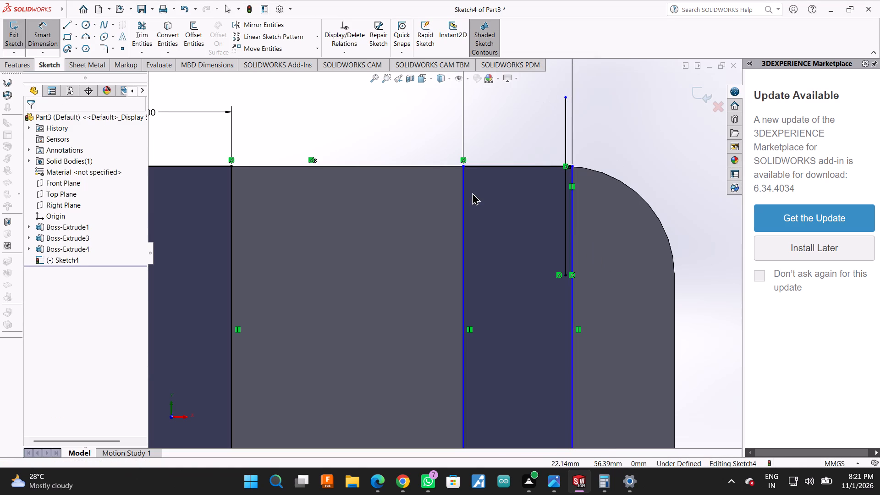
key(ctrl+z)
key(ctrl+z)
key(ctrl+z)
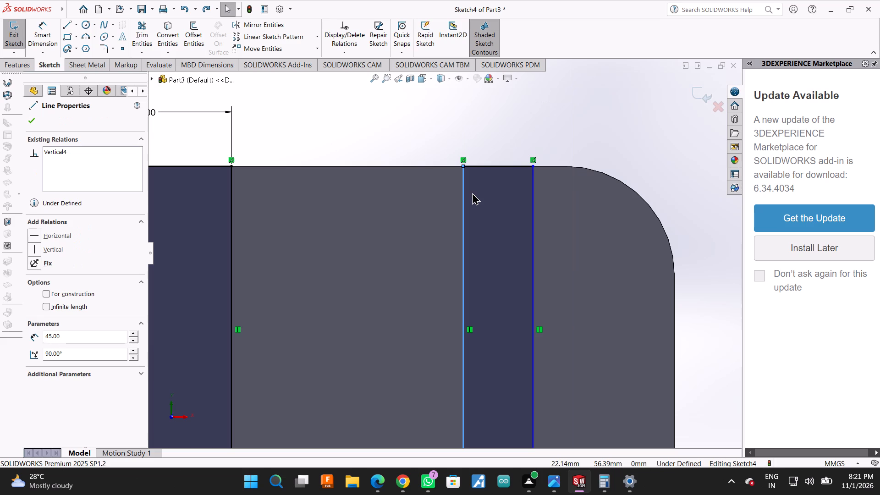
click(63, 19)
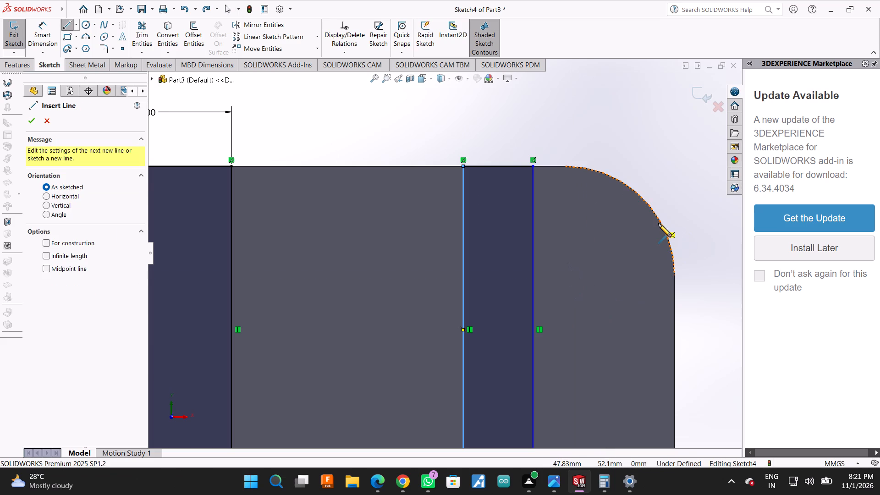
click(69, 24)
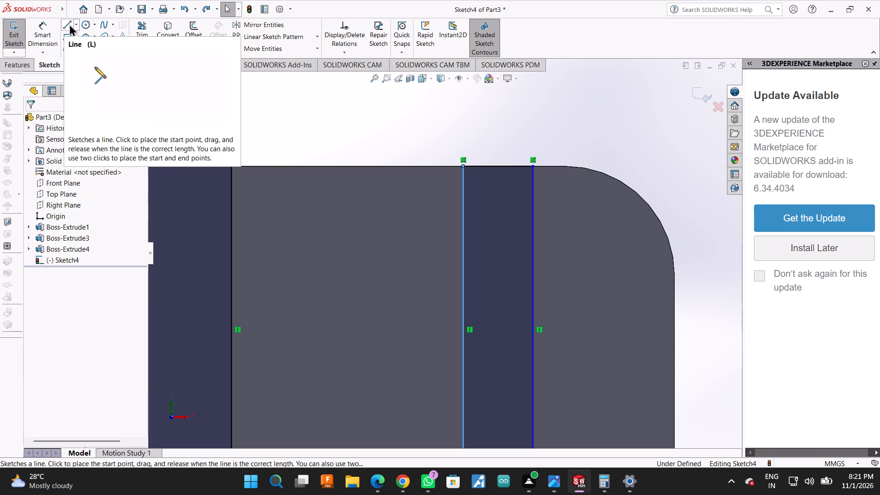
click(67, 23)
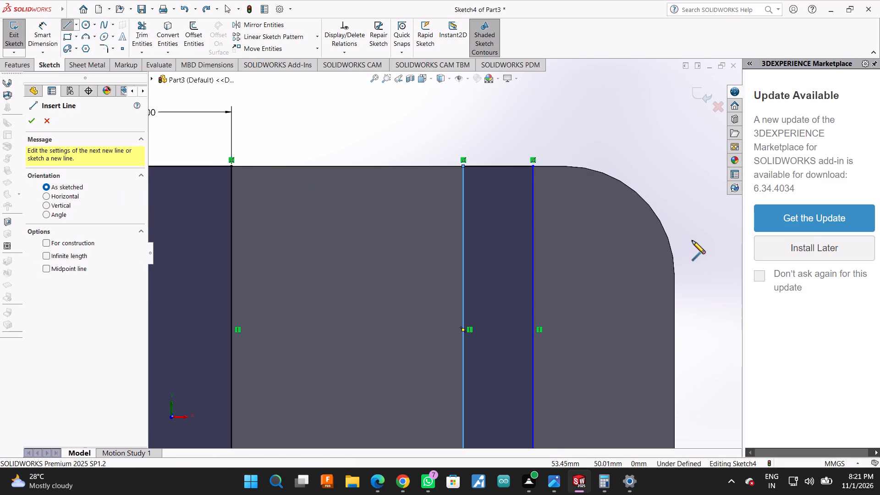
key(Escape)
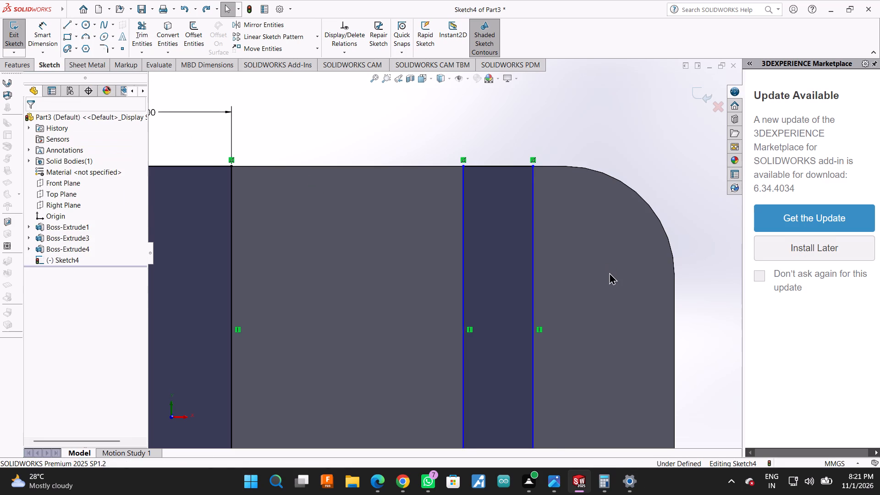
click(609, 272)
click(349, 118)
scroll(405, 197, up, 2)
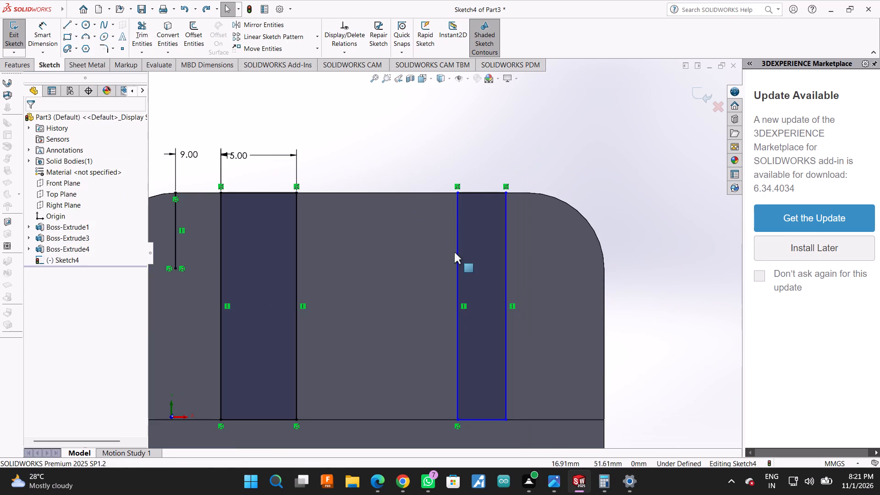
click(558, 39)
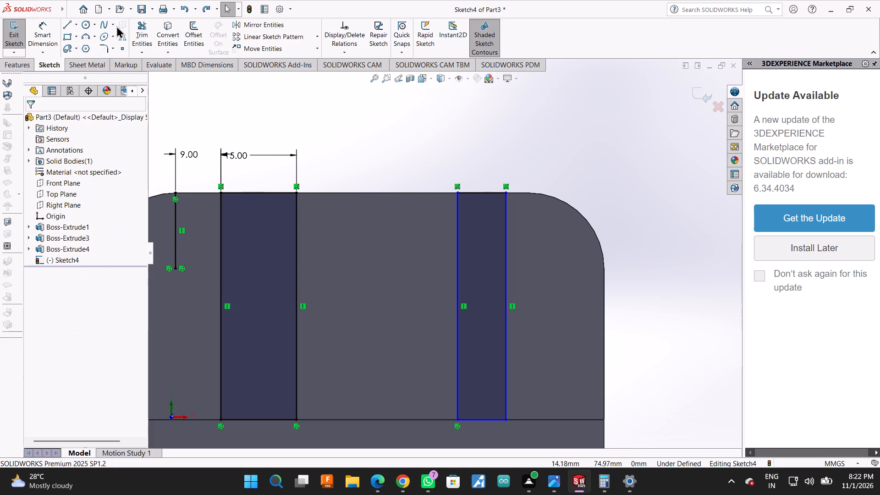
Sketch a vertical reference line from the right corner arc's centre up to the wall's top edge.
click(61, 29)
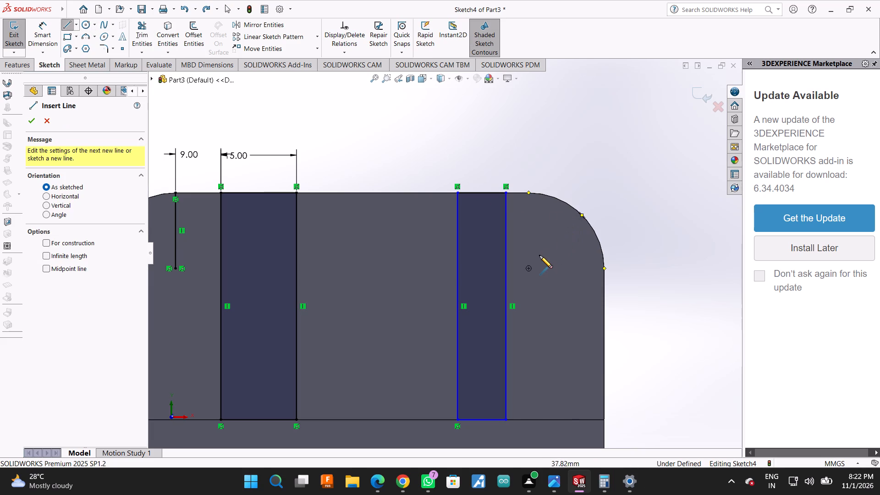
click(528, 268)
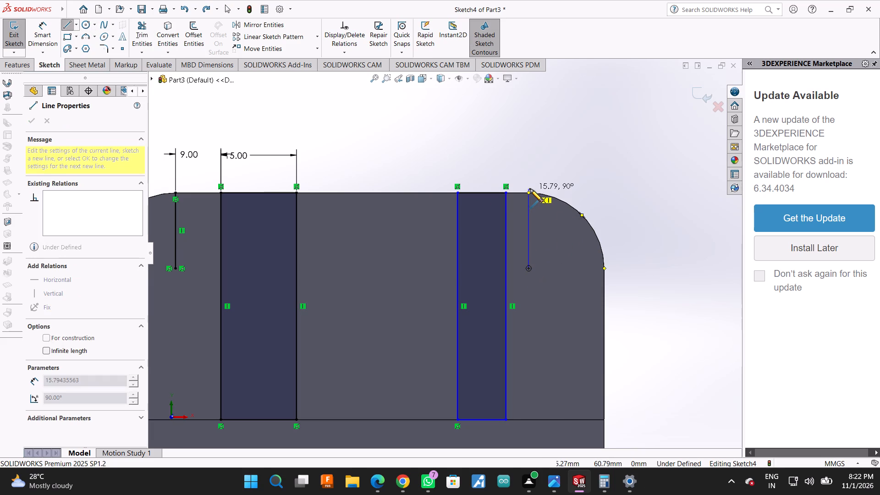
click(527, 195)
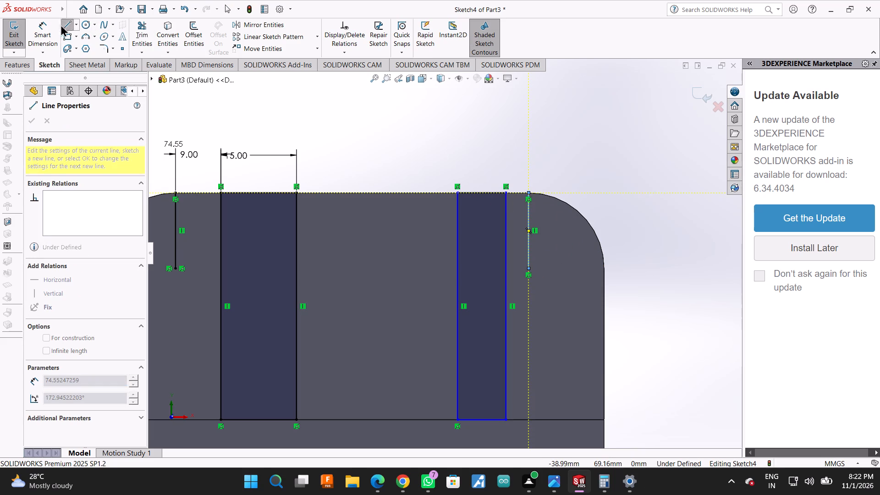
Dimension the second rectangle's outer vertical side to the new reference line and set the distance to 15 mm.
click(54, 27)
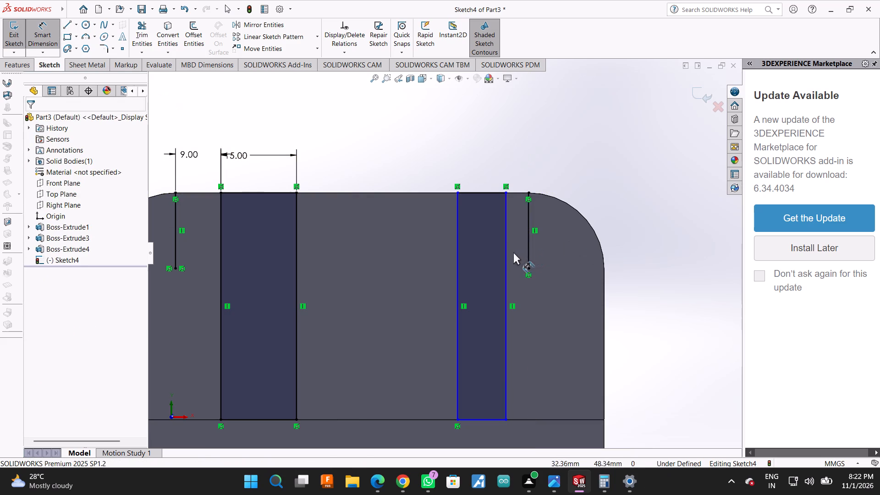
click(507, 254)
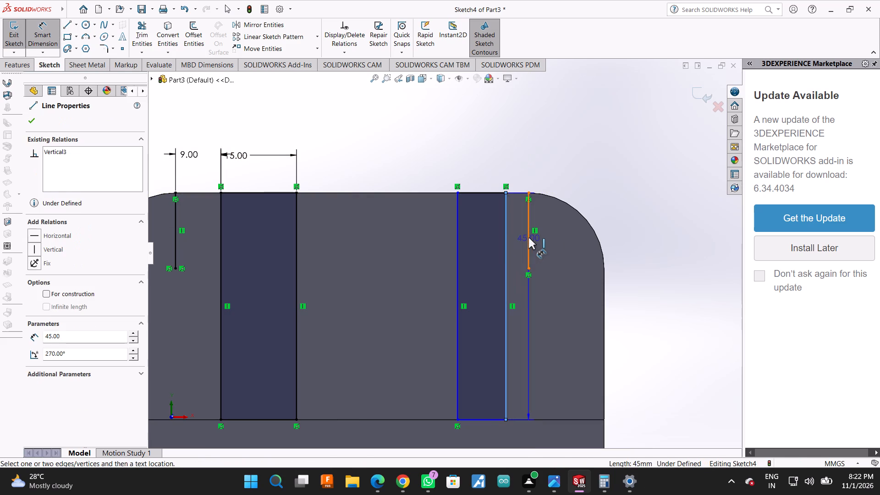
click(528, 237)
click(517, 139)
text(15)
key(Return)
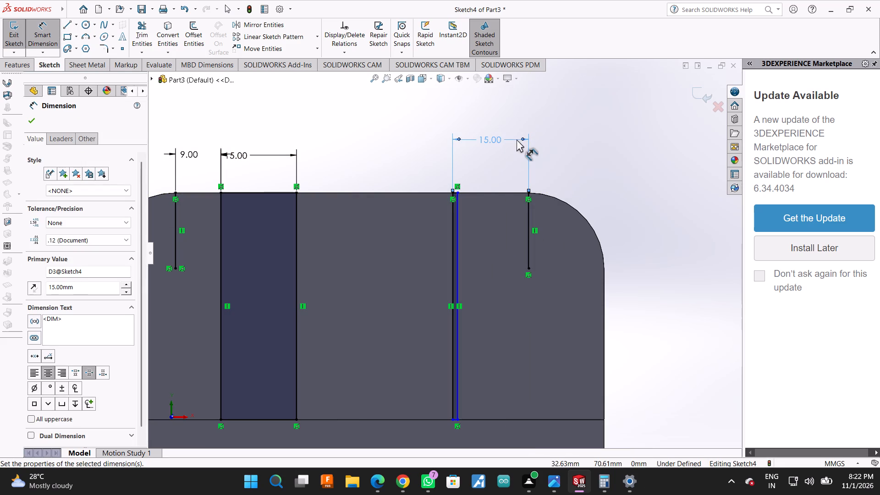
Trim away the second rectangle's other vertical side and its short top and bottom edges, keeping the dimensioned vertical line.
scroll(464, 211, down, 7)
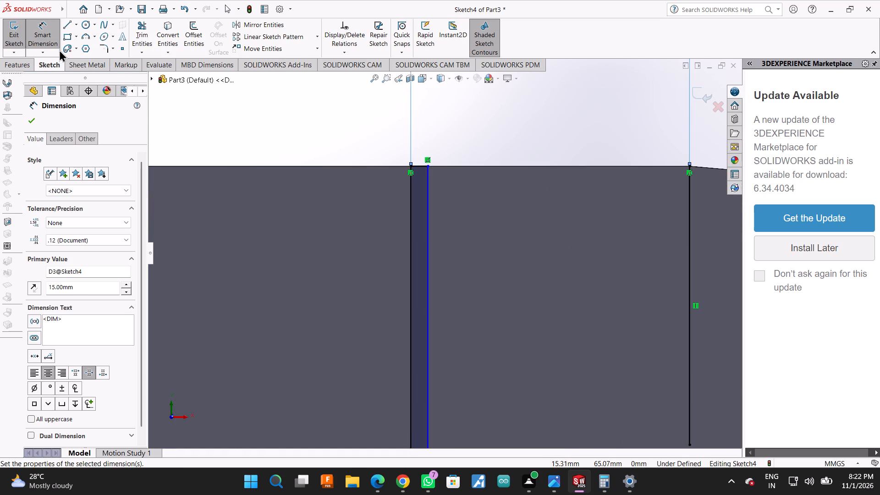
click(48, 35)
click(44, 29)
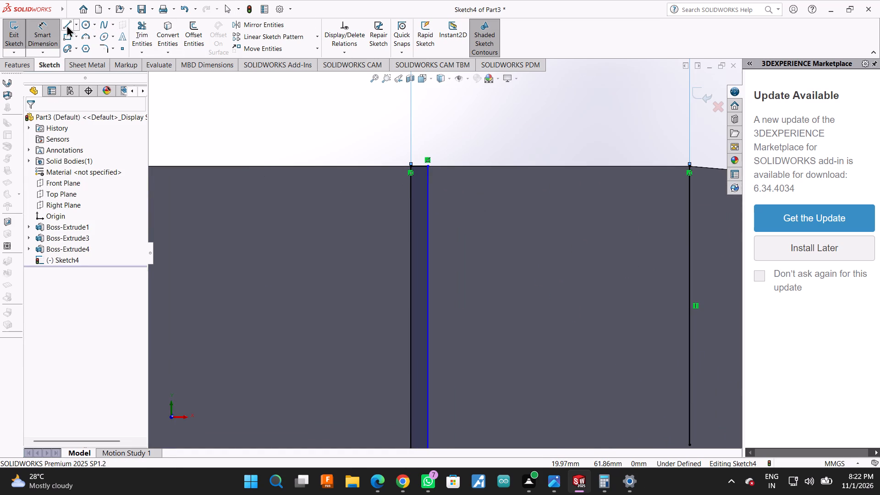
click(140, 25)
drag(422, 157, 439, 195)
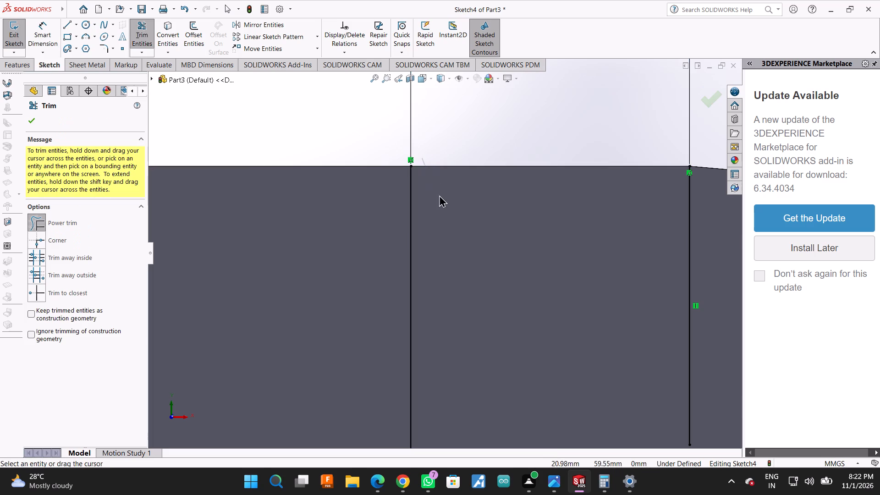
drag(439, 195, 439, 197)
scroll(439, 197, up, 6)
scroll(462, 402, up, 3)
scroll(462, 399, down, 2)
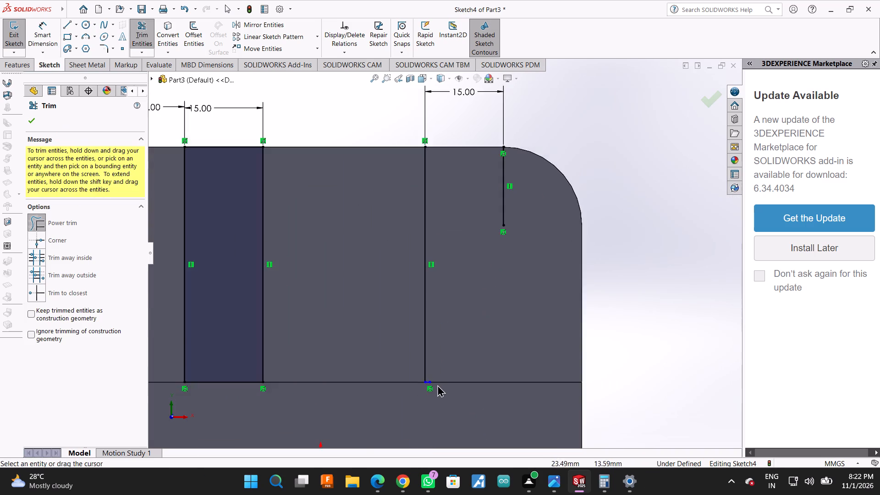
scroll(437, 385, down, 2)
drag(427, 359, 427, 380)
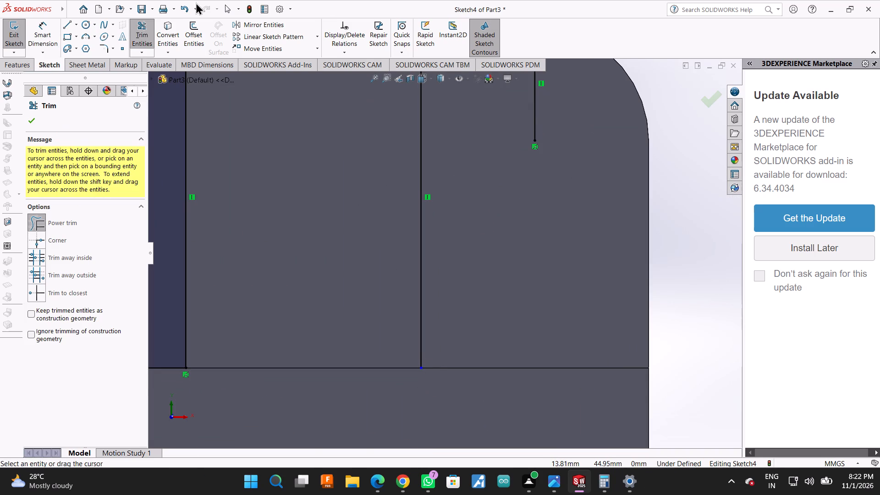
Sketch three lines inward from the remaining vertical line to close a rectangle about 12 mm wide and 45 mm high.
click(66, 20)
scroll(361, 144, up, 3)
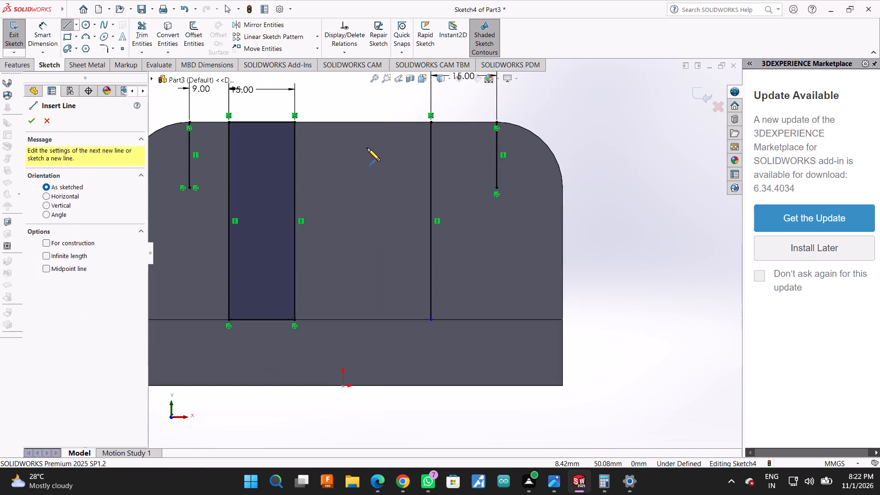
click(431, 123)
click(377, 124)
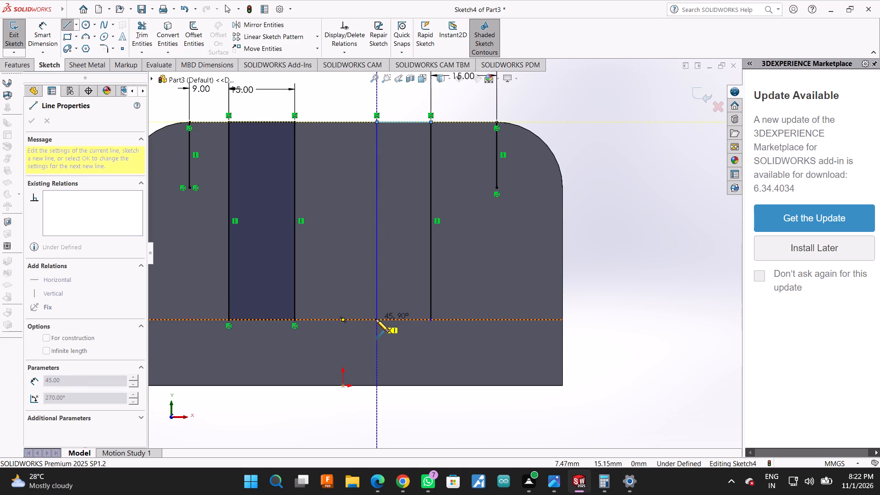
click(376, 319)
click(431, 319)
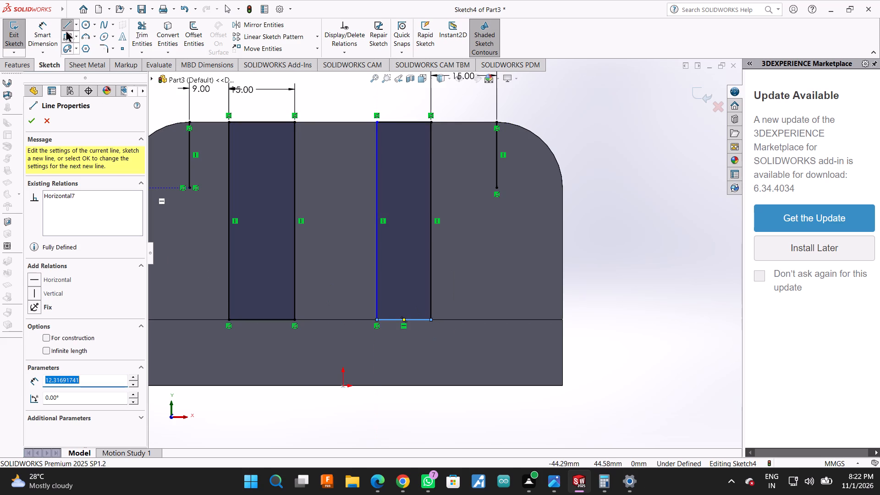
Dimension the redrawn second rectangle's bottom edge and set its width to 15 mm.
click(41, 25)
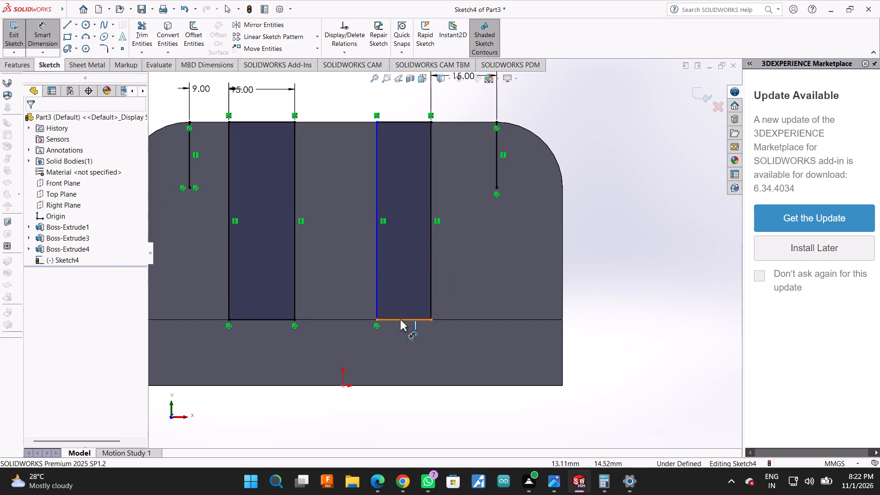
click(400, 319)
click(406, 358)
text(24)
key(BackSpace)
key(BackSpace)
key(BackSpace)
text(15)
key(Return)
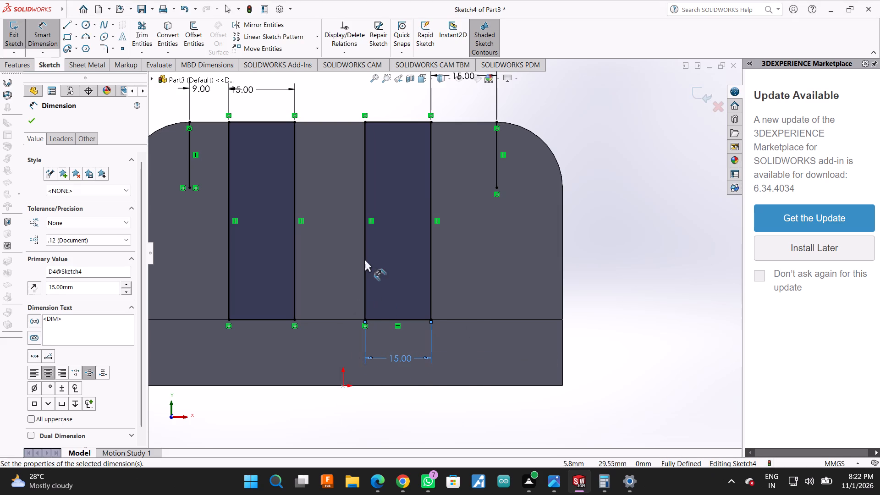
click(31, 120)
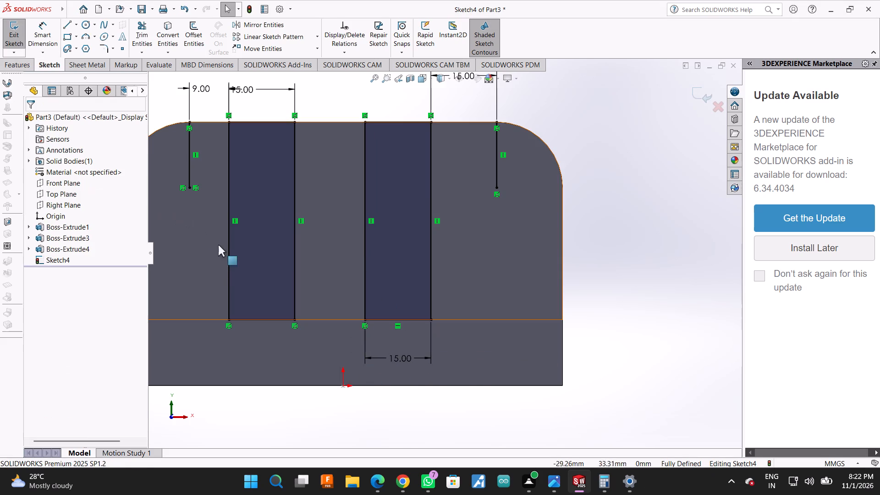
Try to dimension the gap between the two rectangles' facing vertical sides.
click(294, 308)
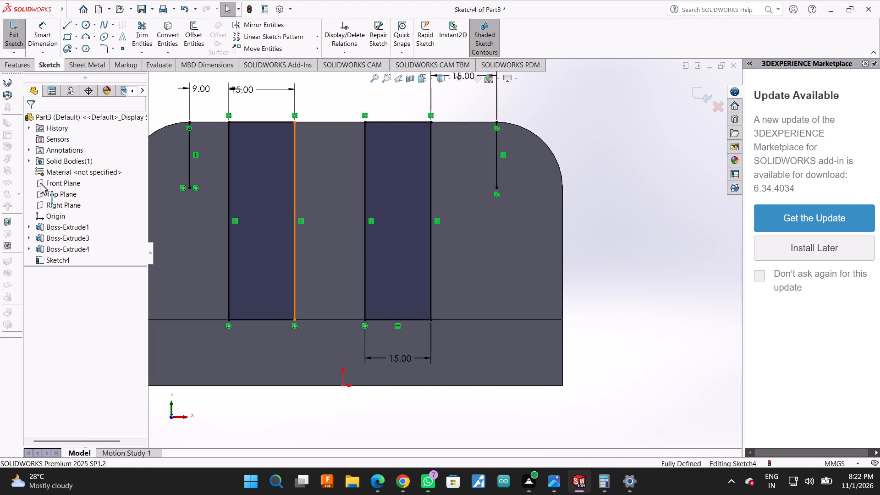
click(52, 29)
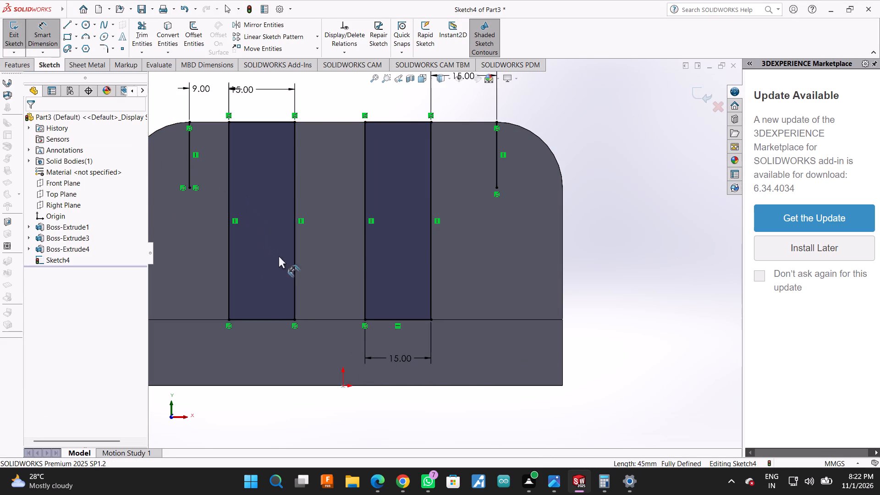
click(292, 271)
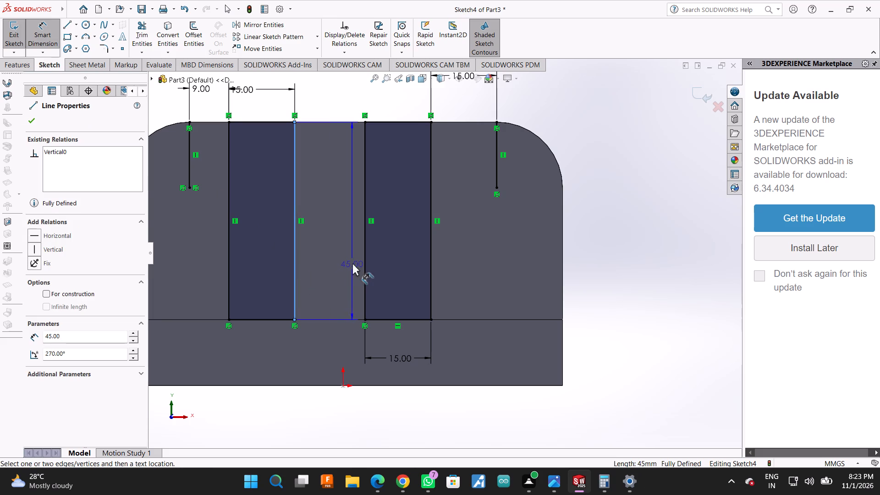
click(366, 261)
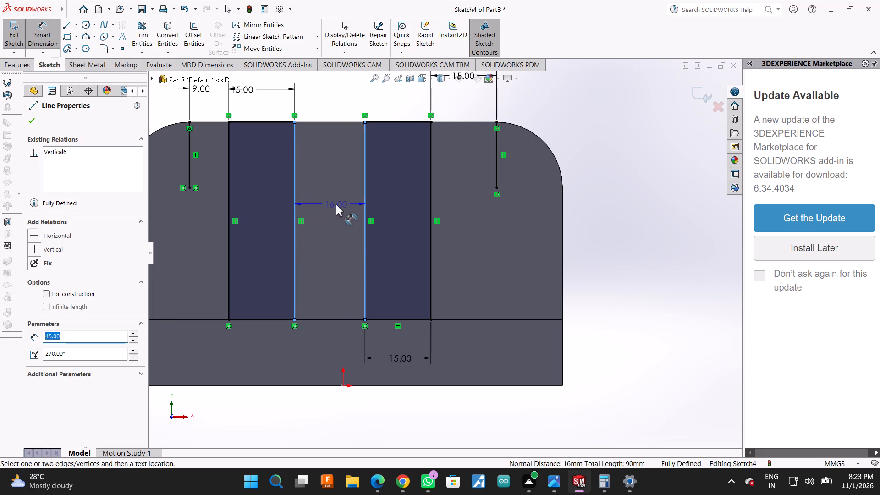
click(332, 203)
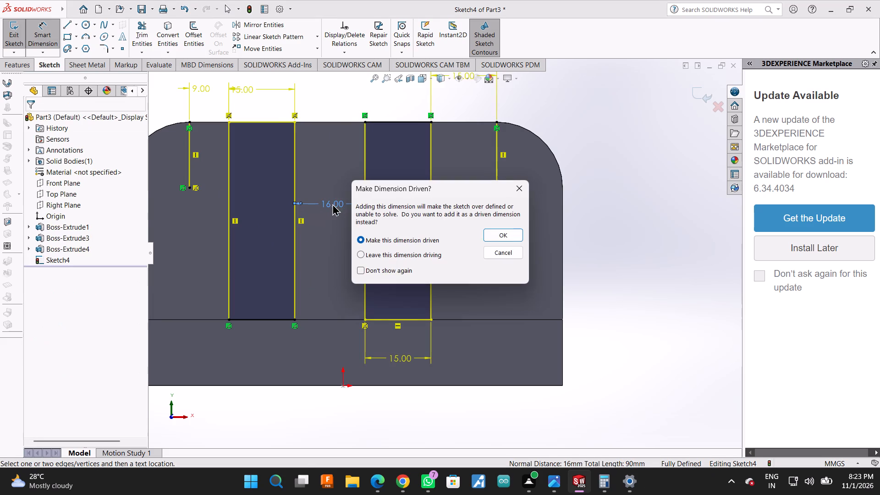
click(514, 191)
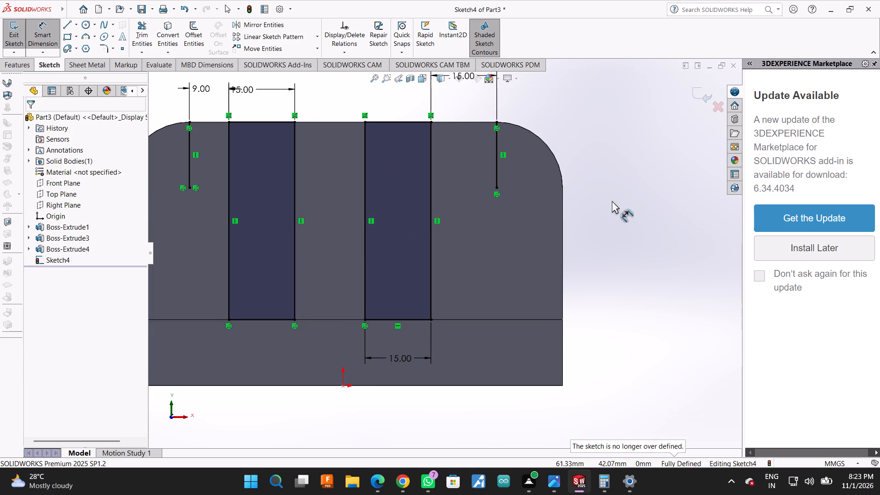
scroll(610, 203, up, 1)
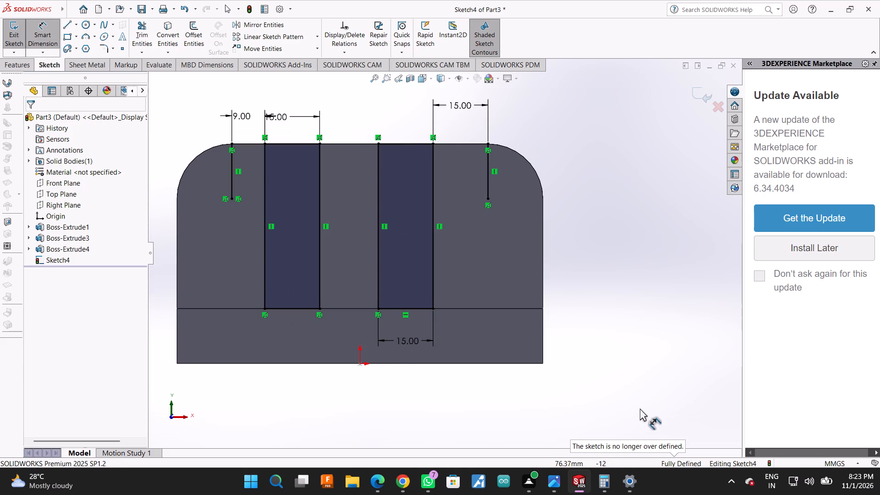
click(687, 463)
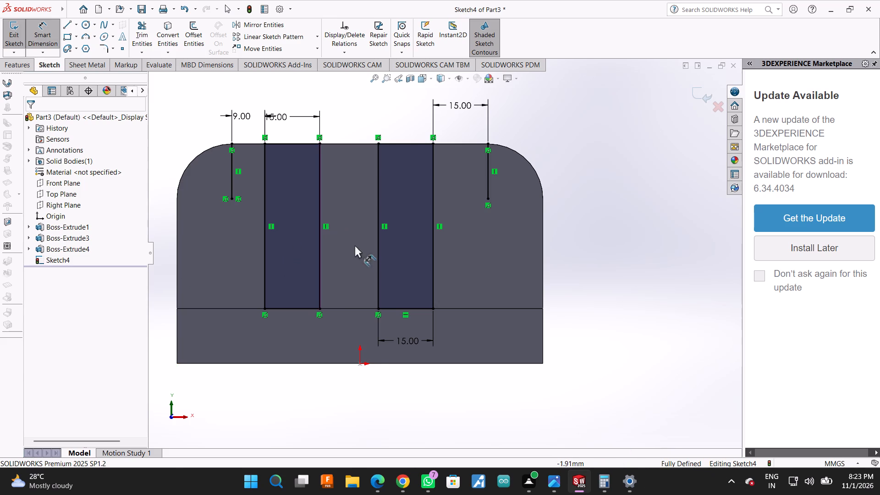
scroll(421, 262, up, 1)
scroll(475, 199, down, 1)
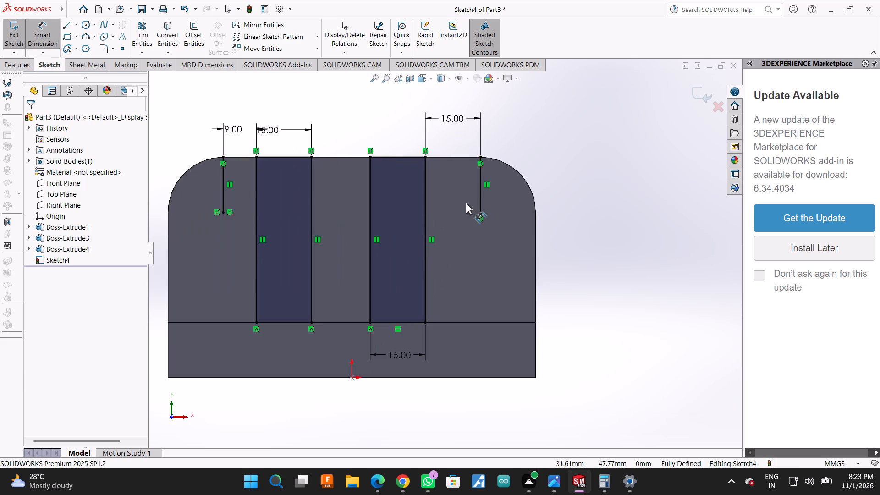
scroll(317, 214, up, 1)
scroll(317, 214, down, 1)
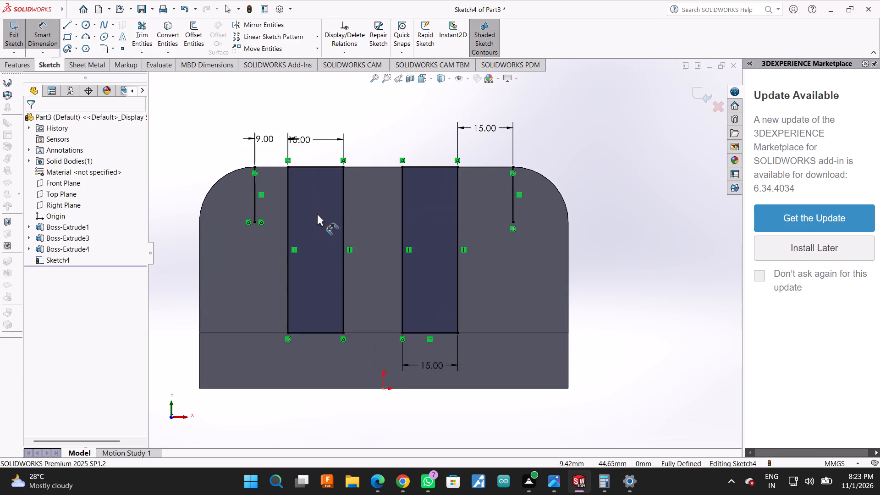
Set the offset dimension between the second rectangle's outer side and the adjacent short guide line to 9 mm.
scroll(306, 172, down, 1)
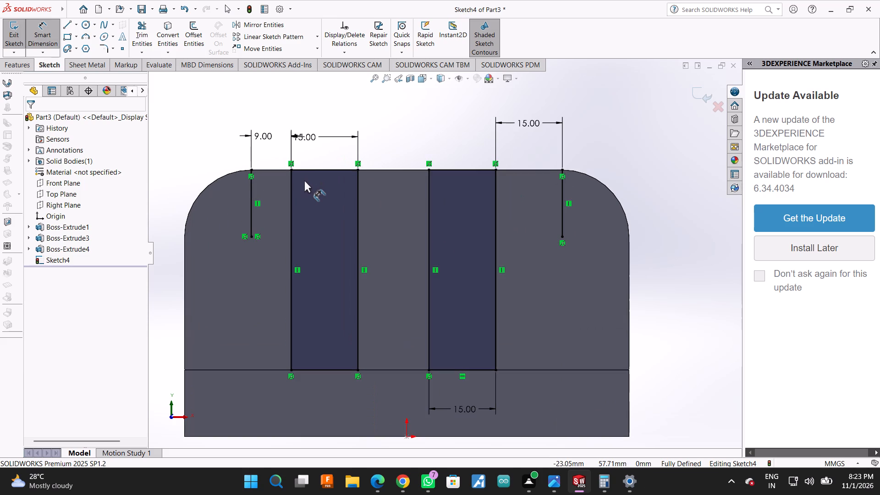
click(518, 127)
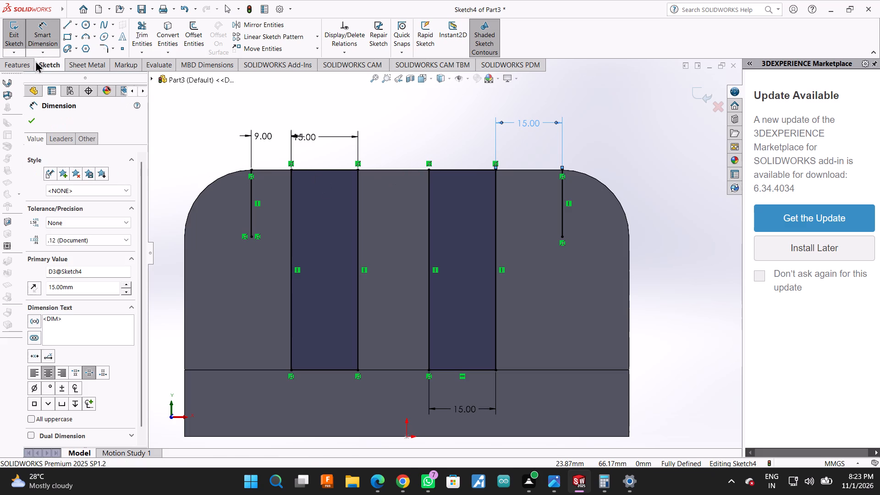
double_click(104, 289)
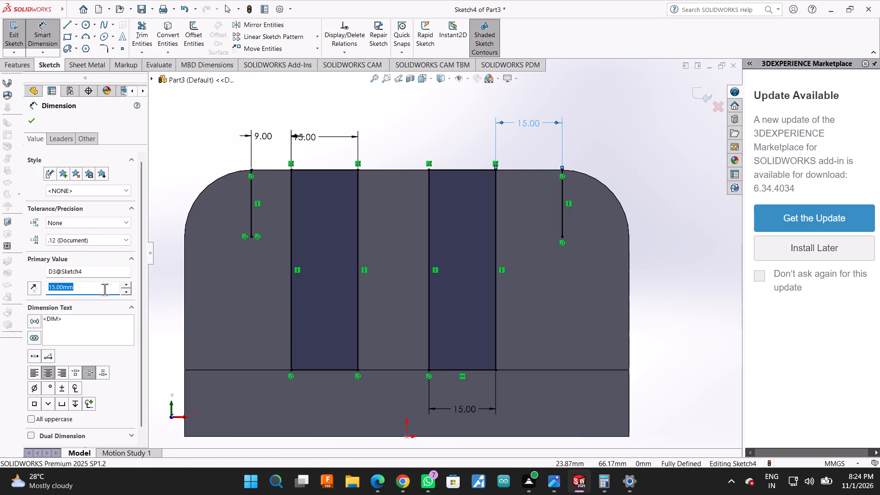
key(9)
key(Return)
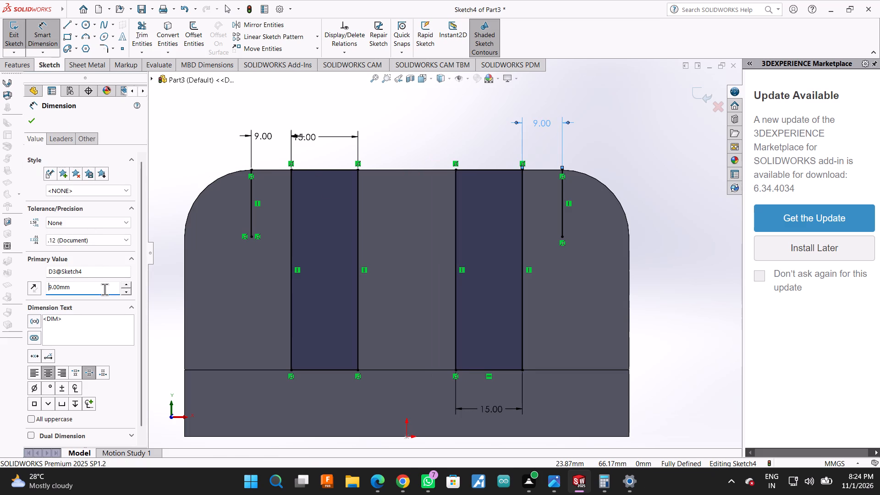
Add a driven width dimension above the second rectangle's top edge.
click(487, 172)
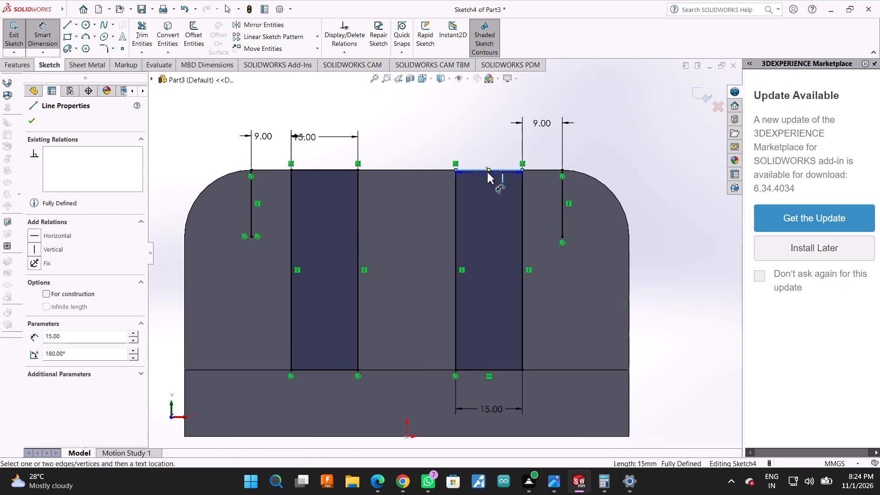
click(483, 123)
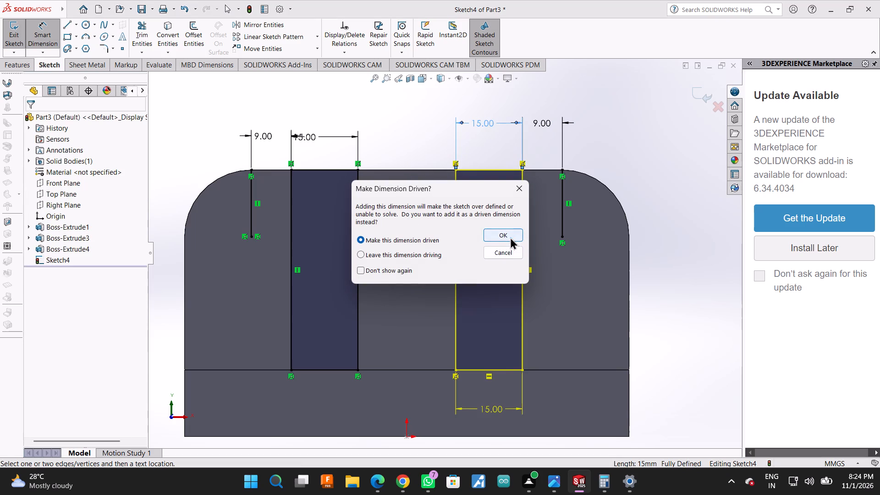
click(510, 234)
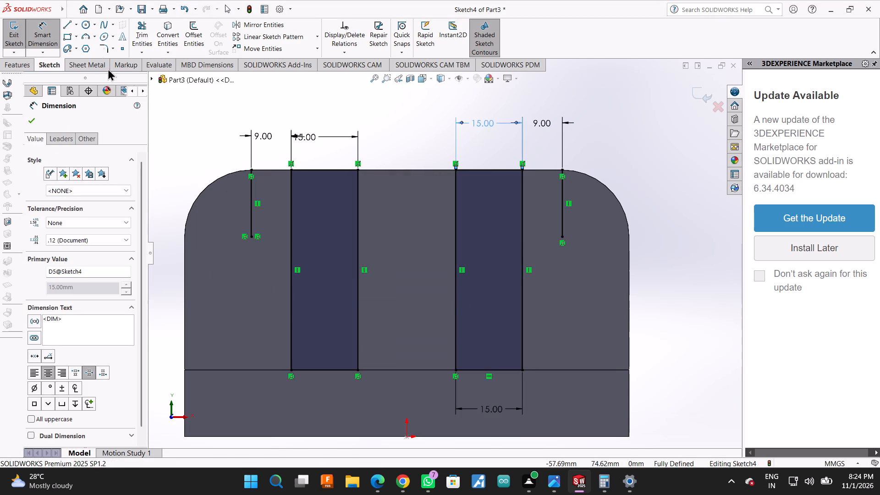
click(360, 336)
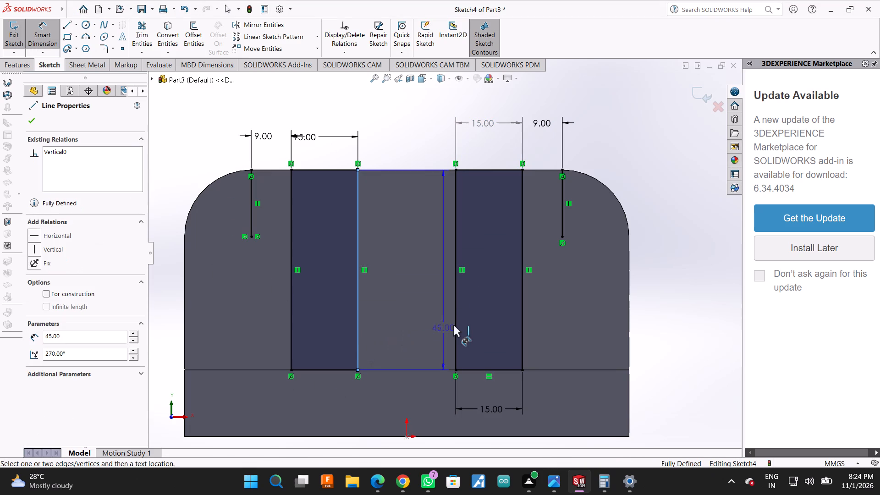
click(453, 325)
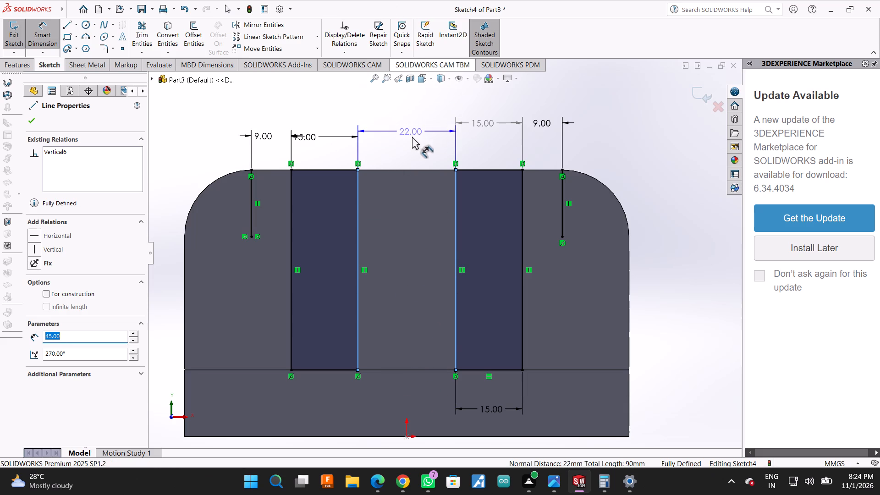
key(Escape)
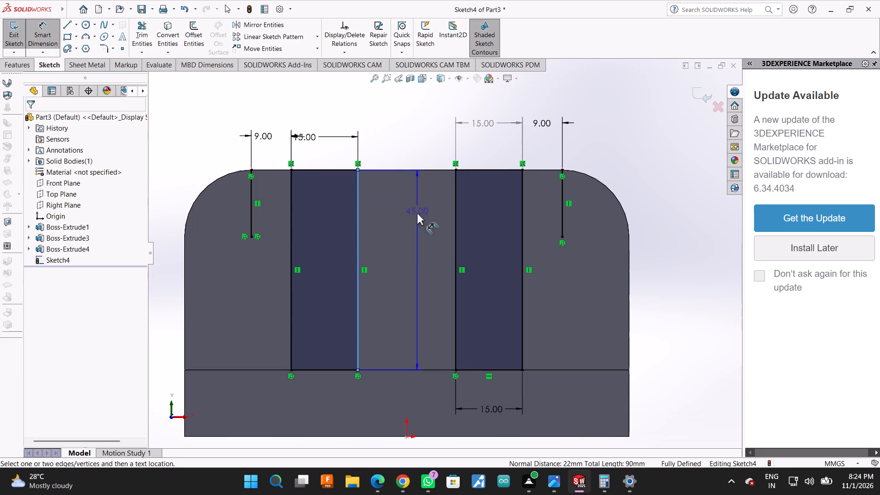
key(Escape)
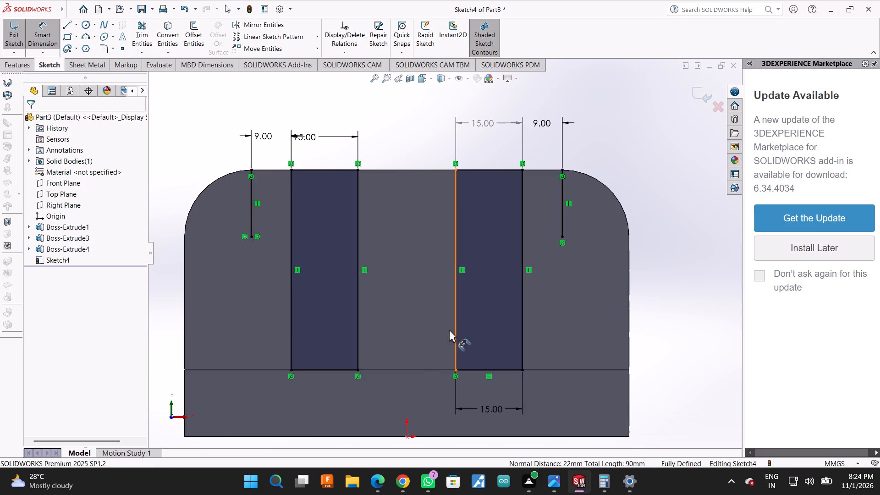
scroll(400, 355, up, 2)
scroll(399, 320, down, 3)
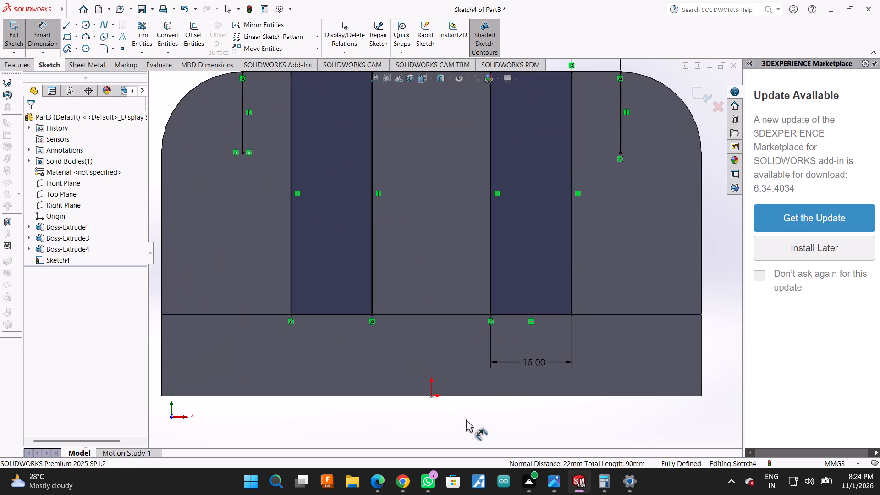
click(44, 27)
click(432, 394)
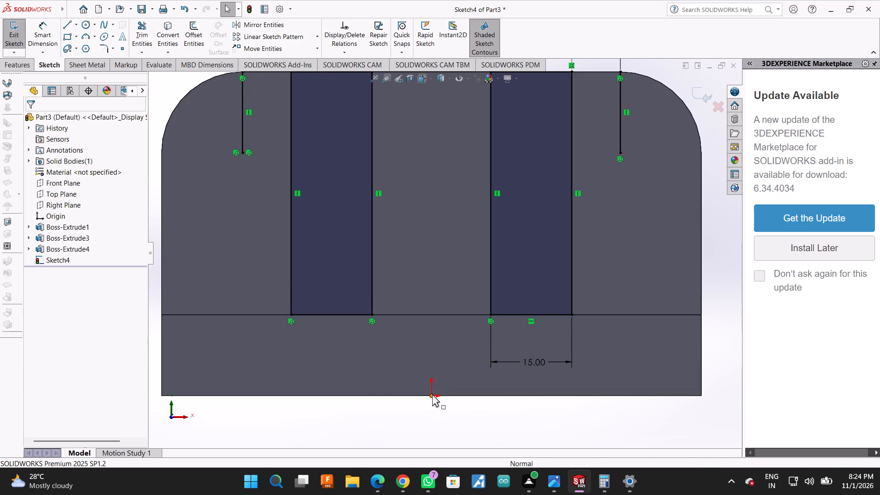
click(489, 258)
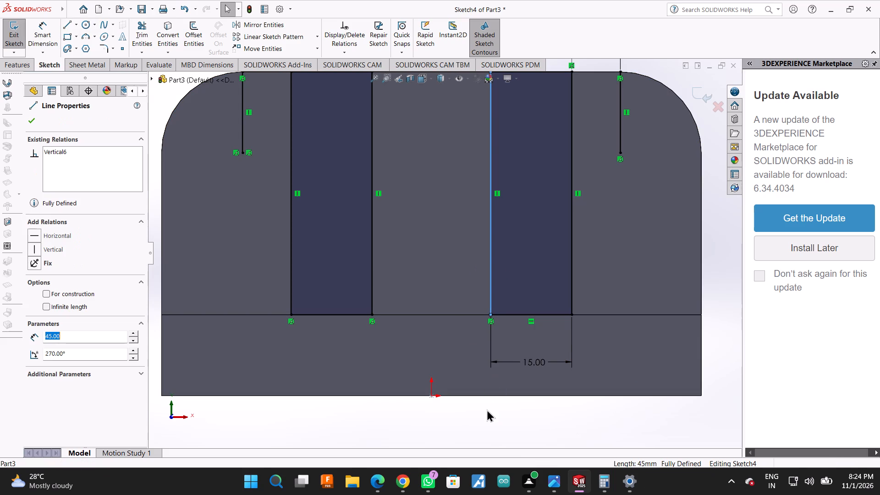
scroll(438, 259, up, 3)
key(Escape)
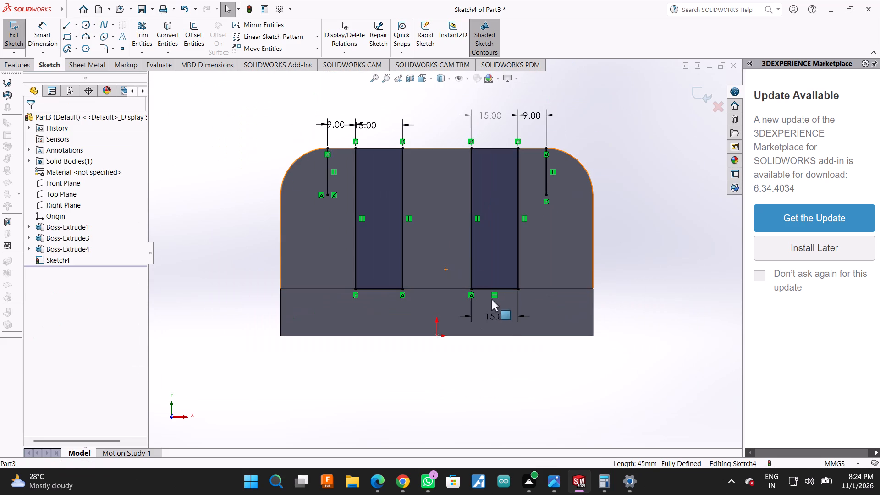
Delete the width dimension below the second rectangle and the 9 mm offset dimension beside that rectangle.
right_click(501, 315)
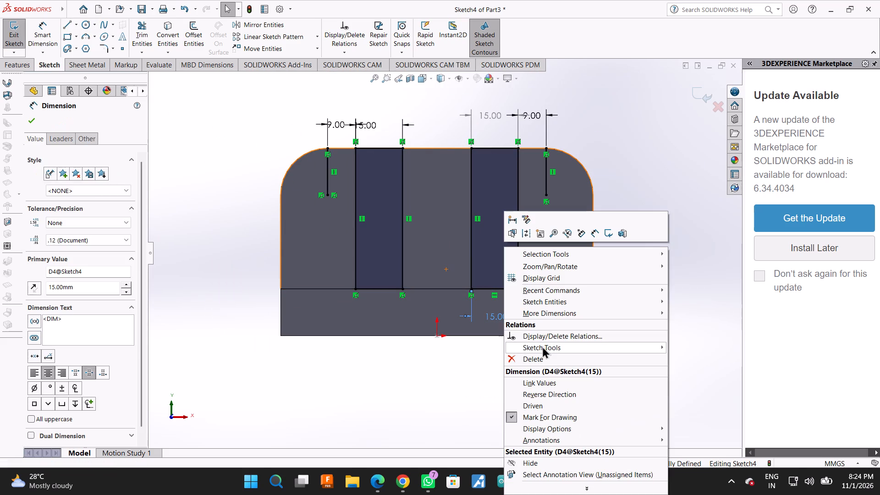
click(547, 358)
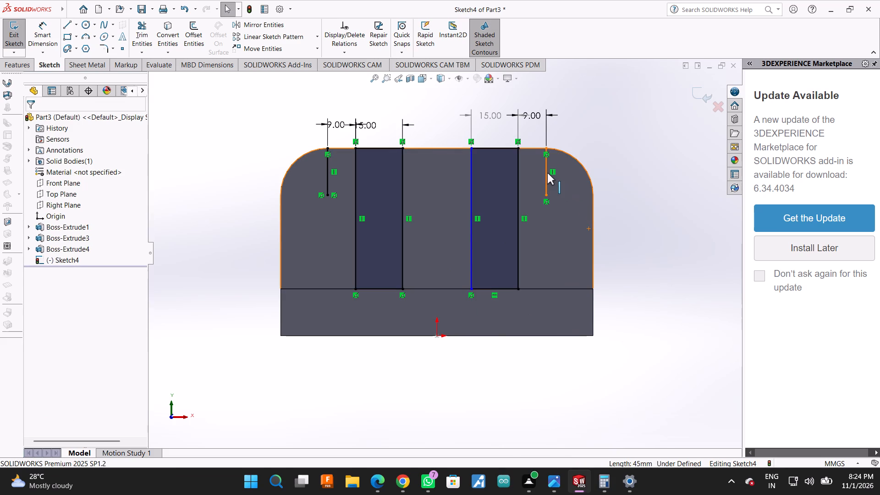
right_click(528, 113)
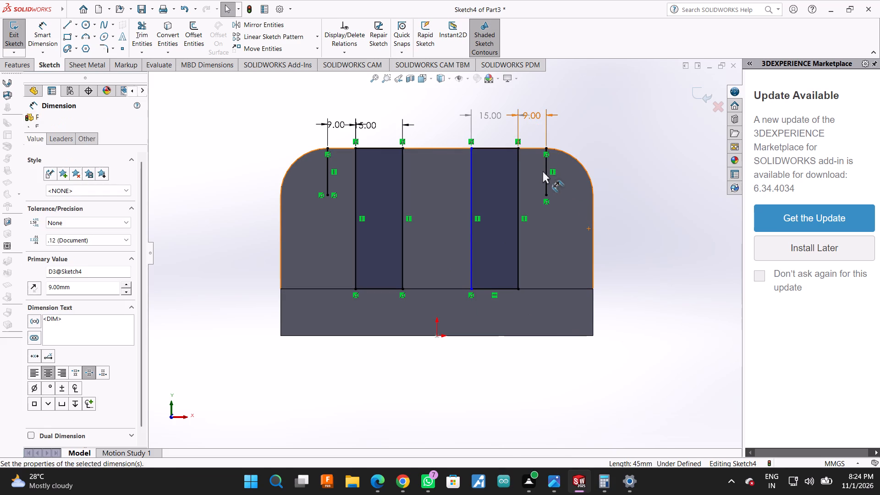
click(552, 235)
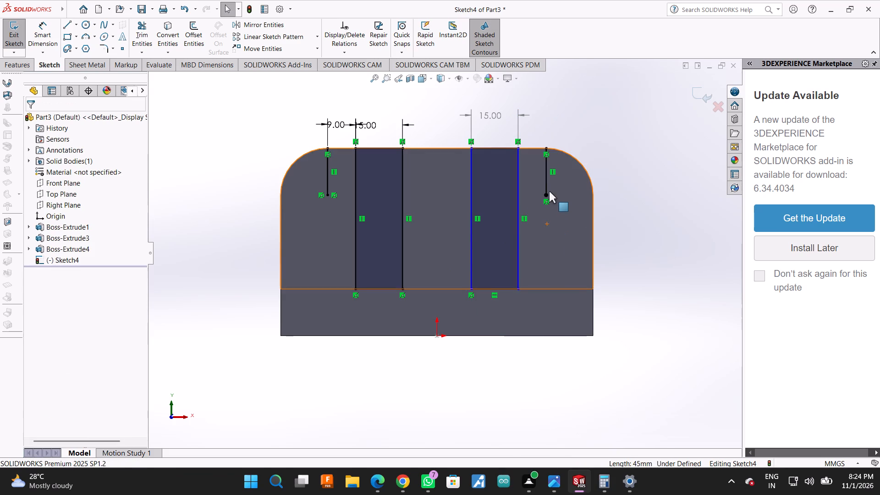
Delete the short vertical guide line beside the second rectangle and the first rectangle's 9 mm offset dimension.
right_click(547, 185)
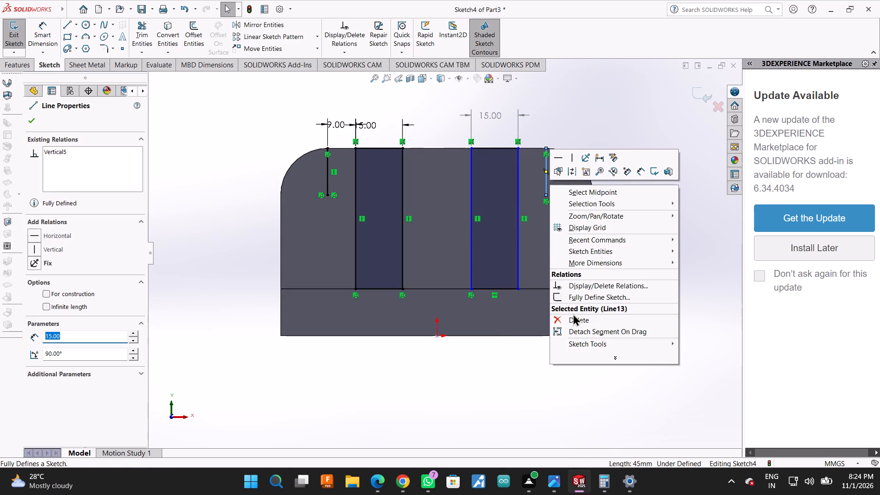
click(573, 319)
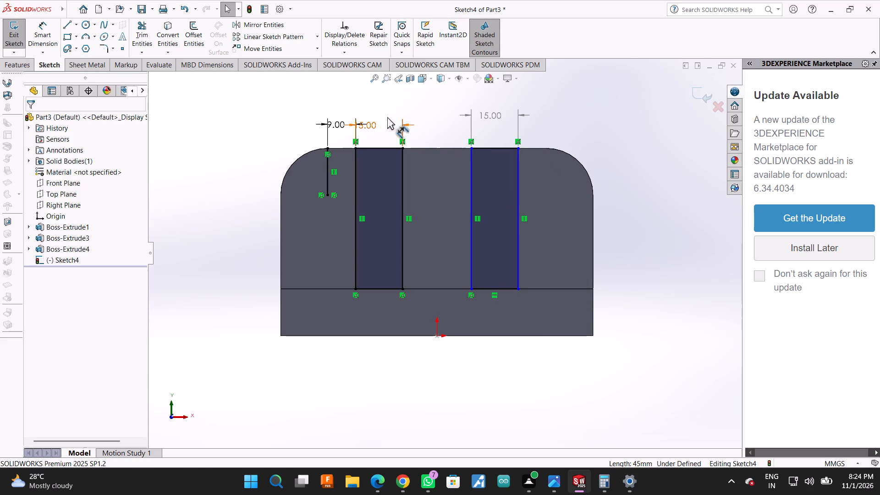
right_click(336, 126)
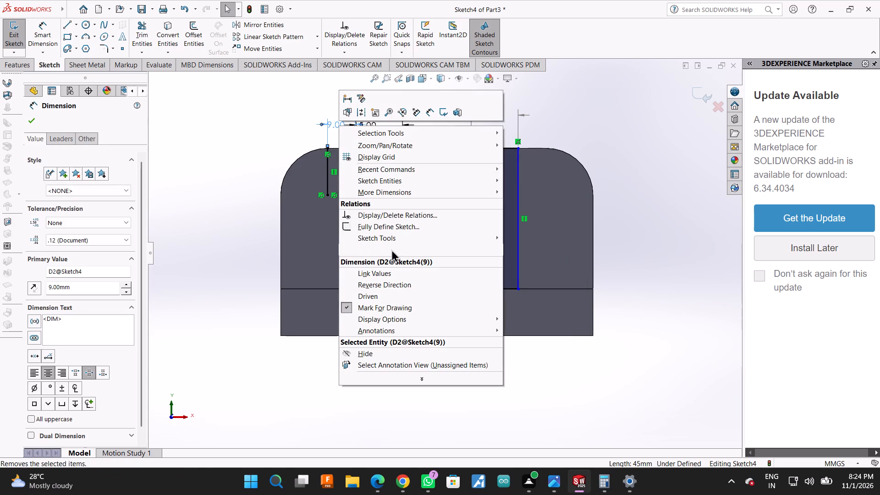
click(391, 249)
Dimension the first rectangle's inner bottom corner horizontally from the origin and set the distance to 12 mm.
click(48, 31)
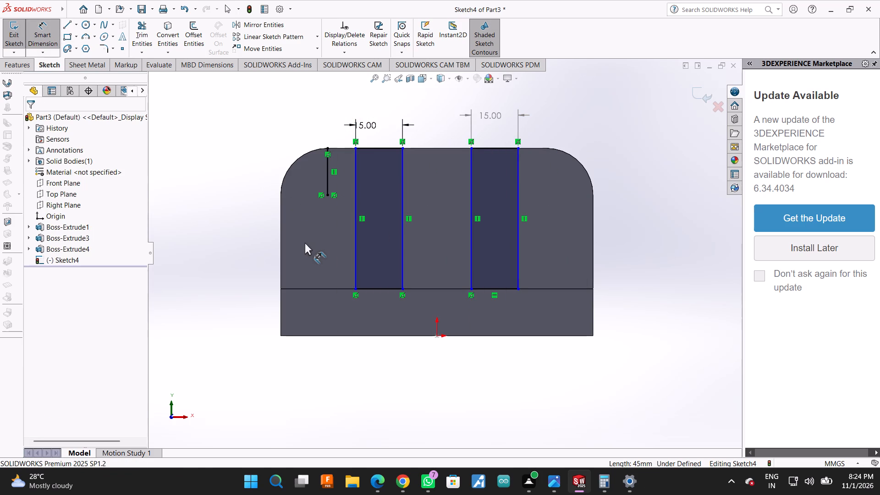
click(403, 289)
click(436, 336)
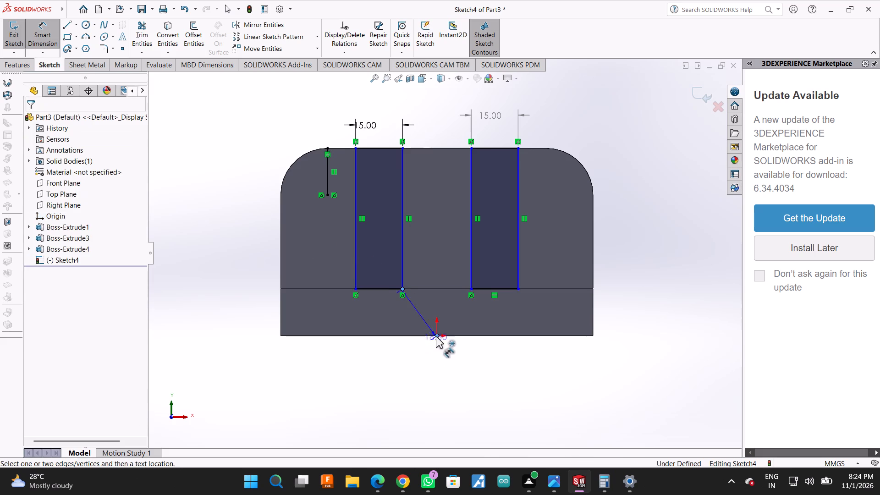
click(413, 366)
text(12)
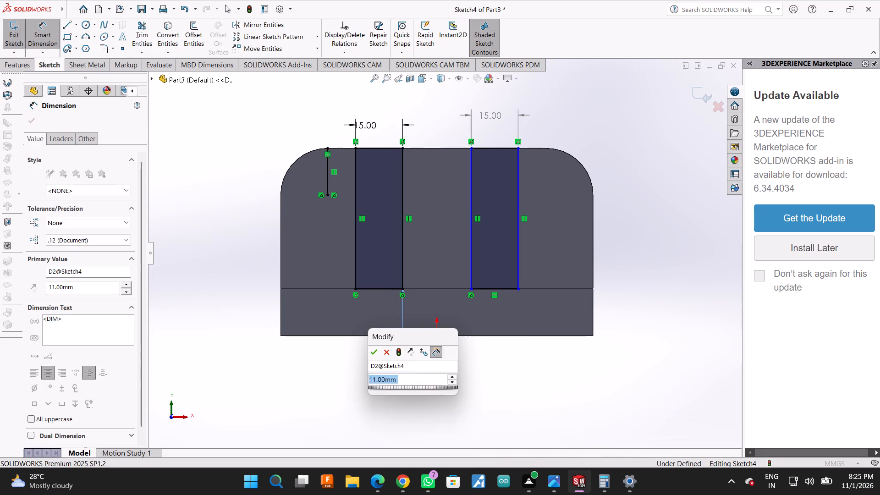
key(Return)
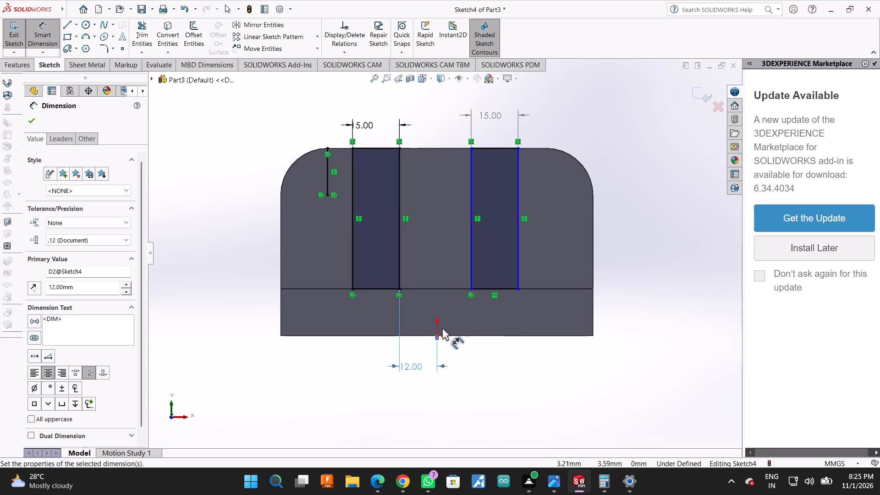
Dimension the second rectangle's inner bottom corner horizontally from the origin and set the distance to 12 mm.
click(435, 338)
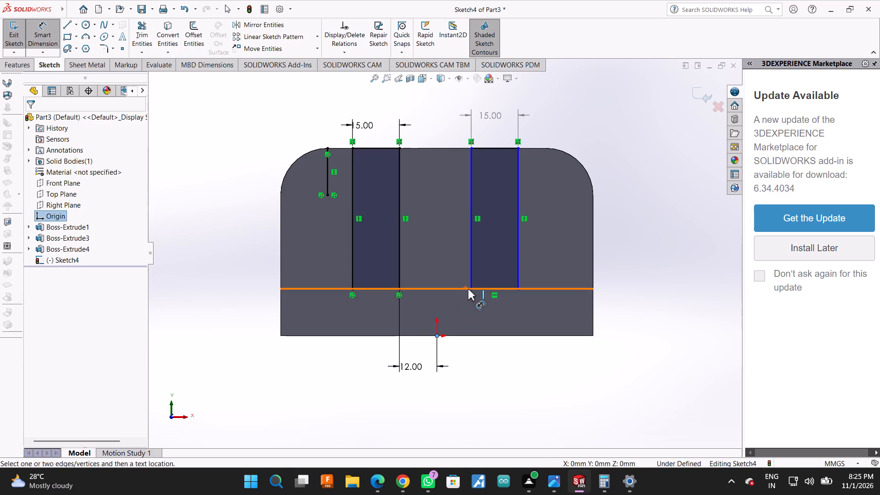
click(470, 290)
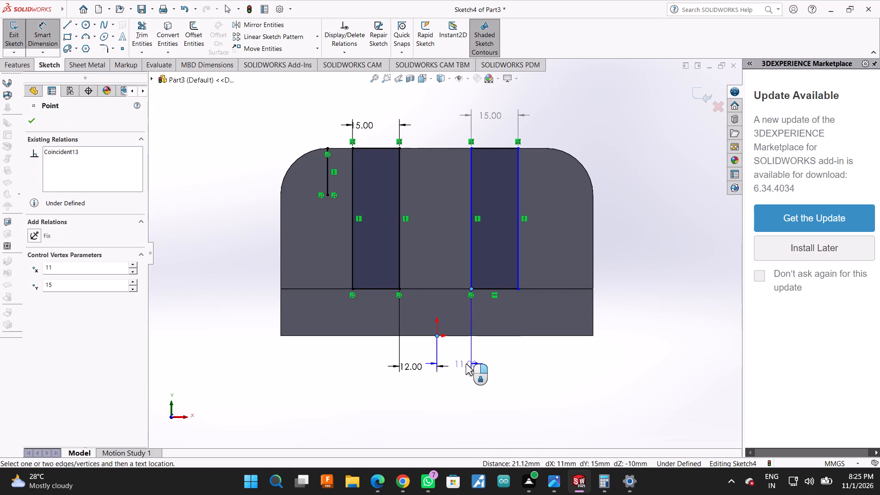
click(458, 363)
text(12)
key(Return)
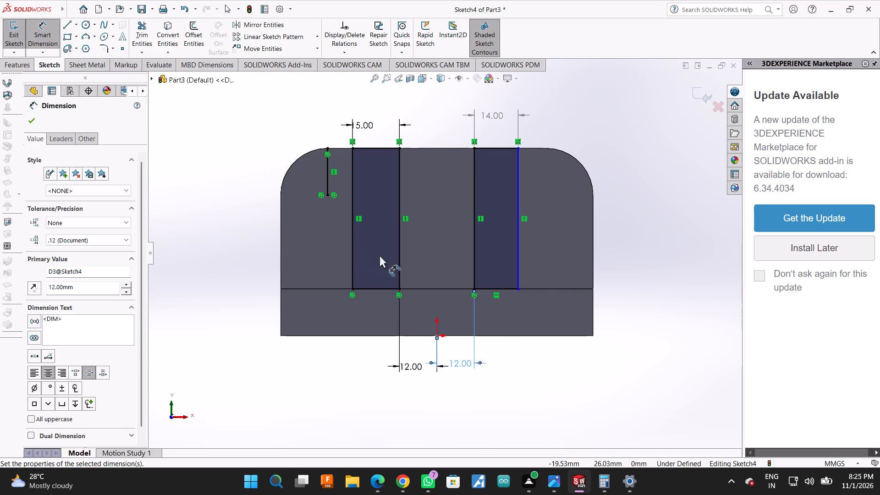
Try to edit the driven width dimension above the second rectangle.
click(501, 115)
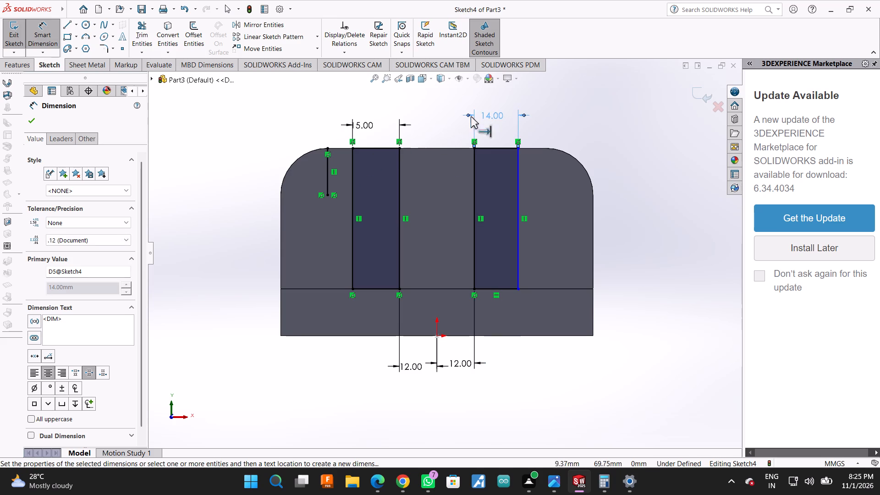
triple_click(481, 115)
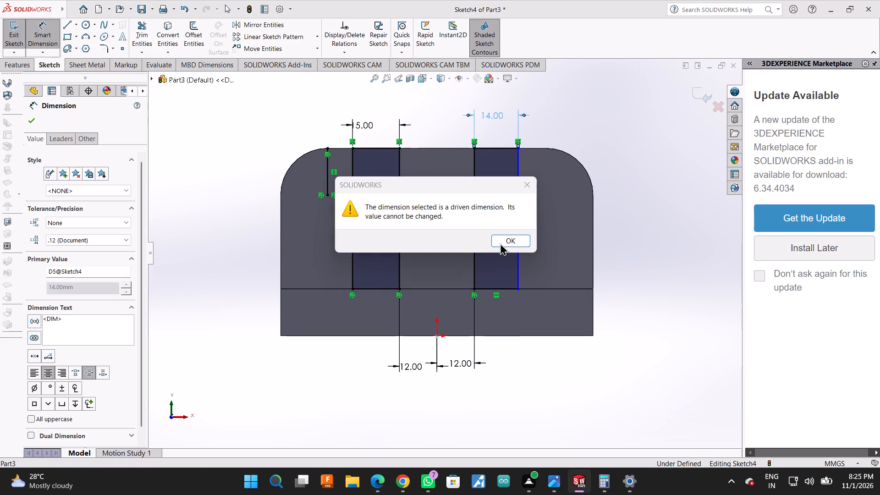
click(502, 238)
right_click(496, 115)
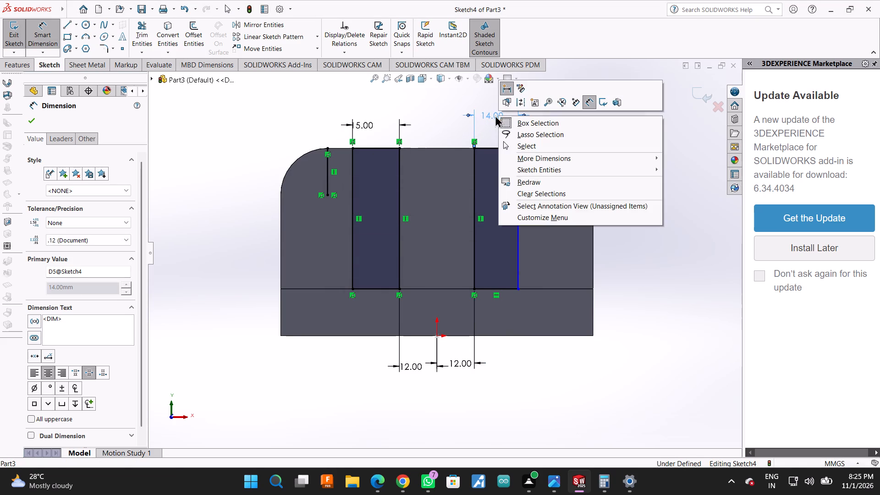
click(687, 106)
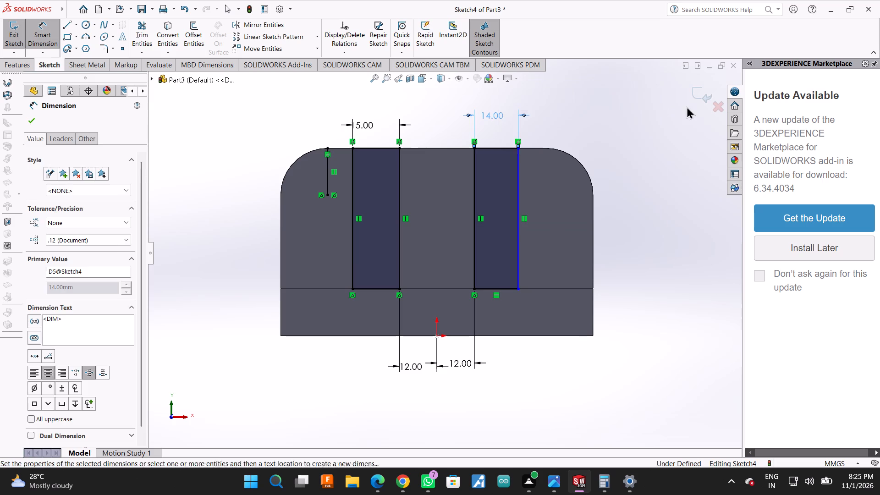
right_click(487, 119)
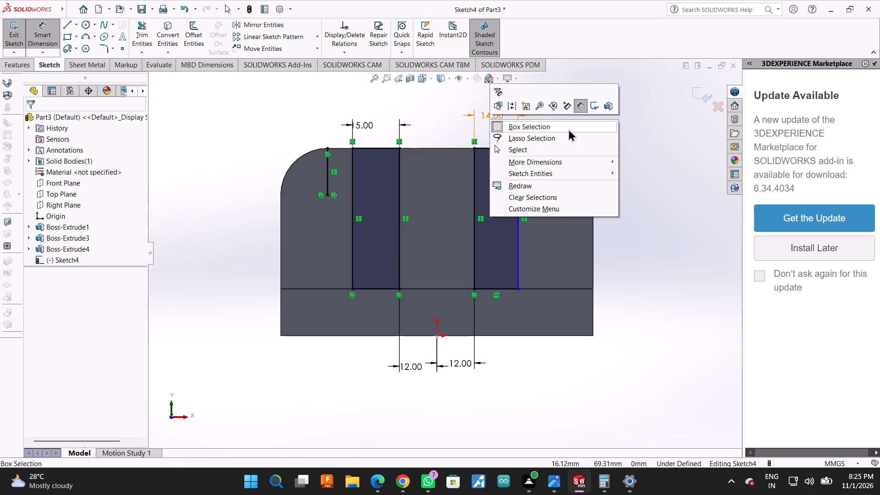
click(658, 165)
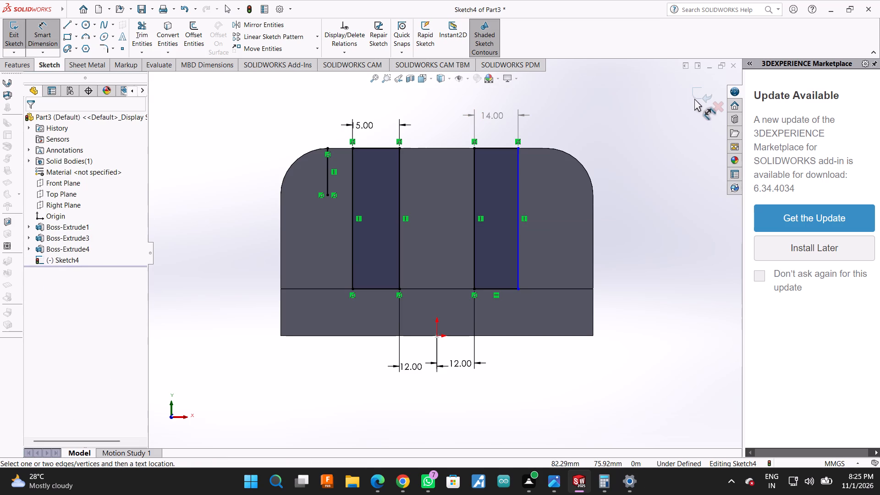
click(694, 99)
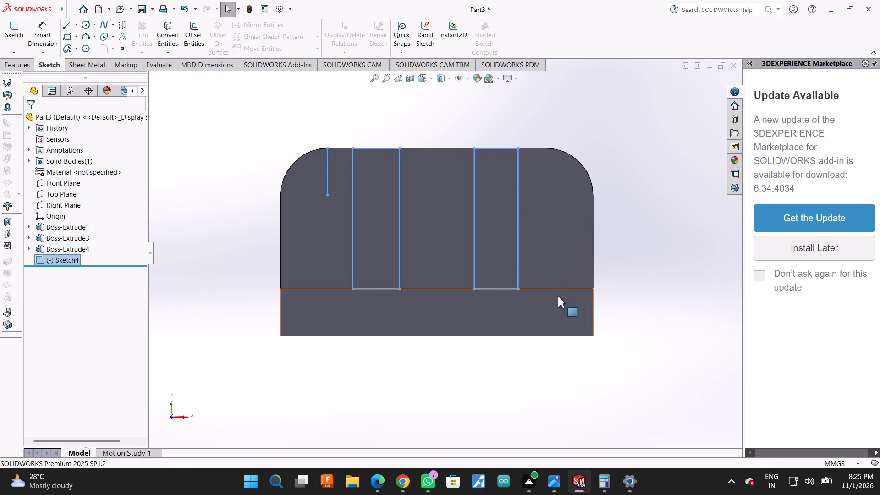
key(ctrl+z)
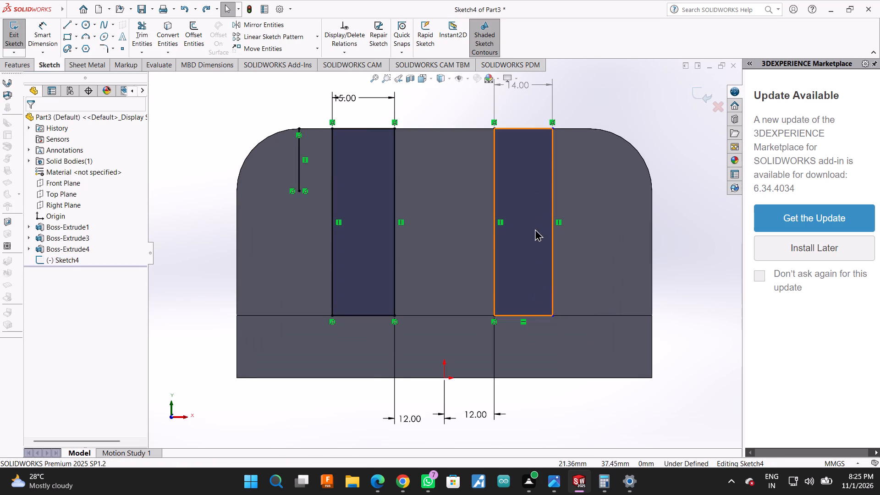
Delete the driven width dimension above the second rectangle.
scroll(535, 230, up, 2)
right_click(505, 139)
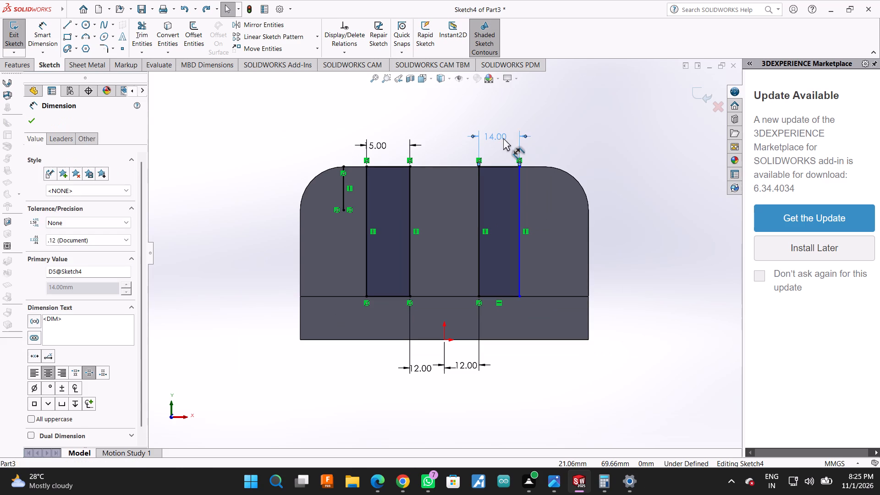
click(540, 258)
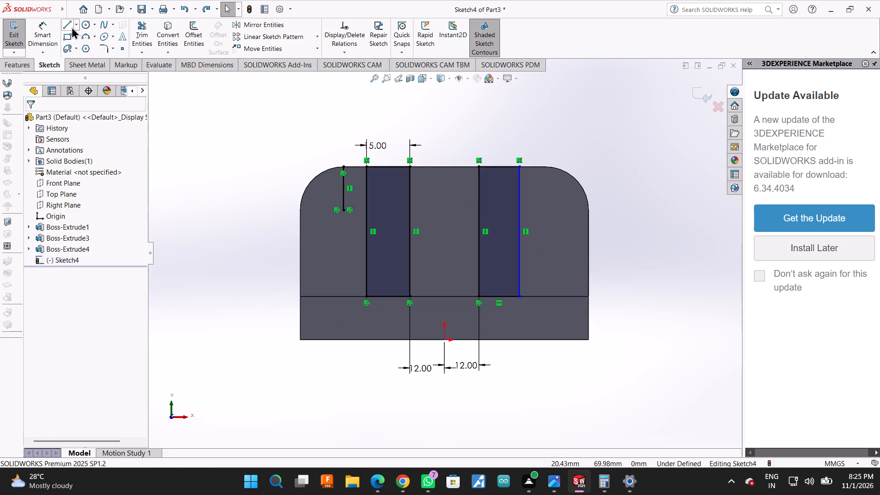
Dimension the second rectangle's top edge and set its width to 15 mm.
click(38, 34)
click(498, 165)
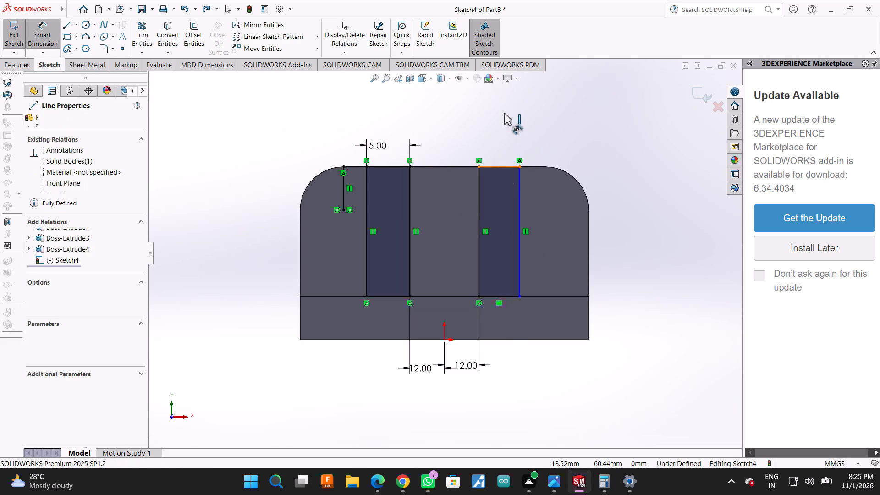
click(504, 113)
text(15)
key(Return)
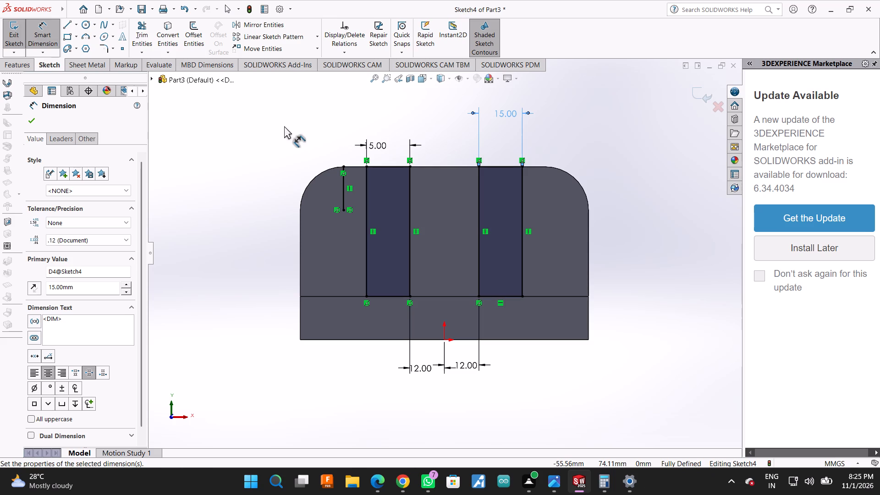
click(34, 120)
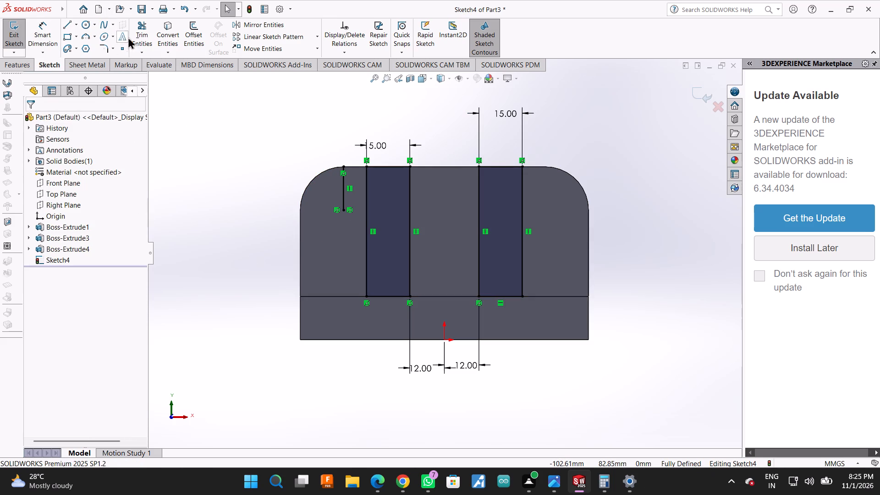
Trim away the short vertical guide line beside the first rectangle near the wall's rounded corner.
click(140, 28)
drag(301, 187, 347, 193)
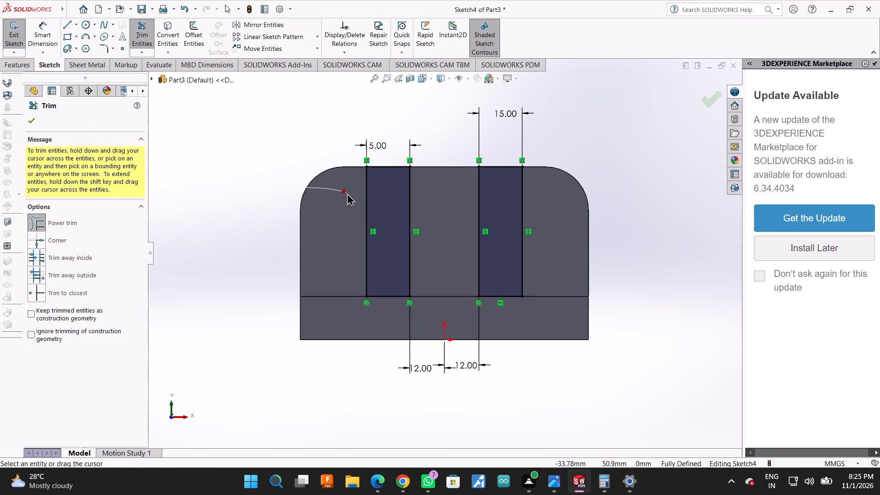
drag(347, 193, 347, 194)
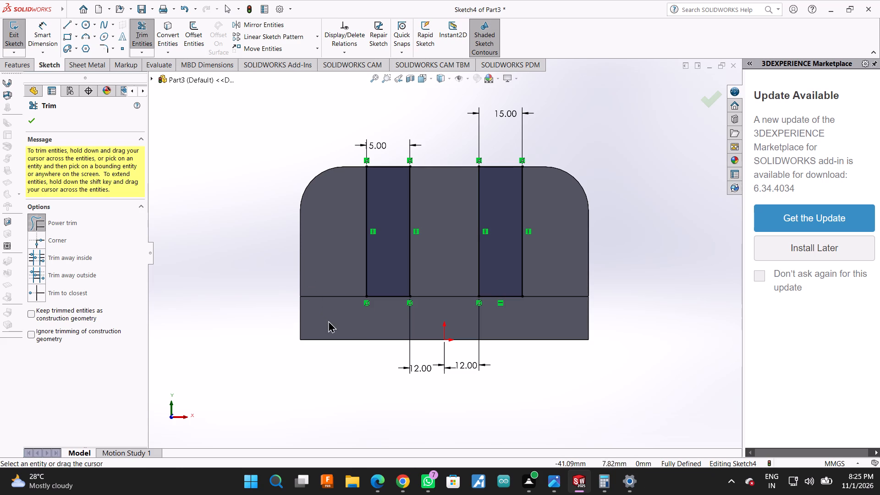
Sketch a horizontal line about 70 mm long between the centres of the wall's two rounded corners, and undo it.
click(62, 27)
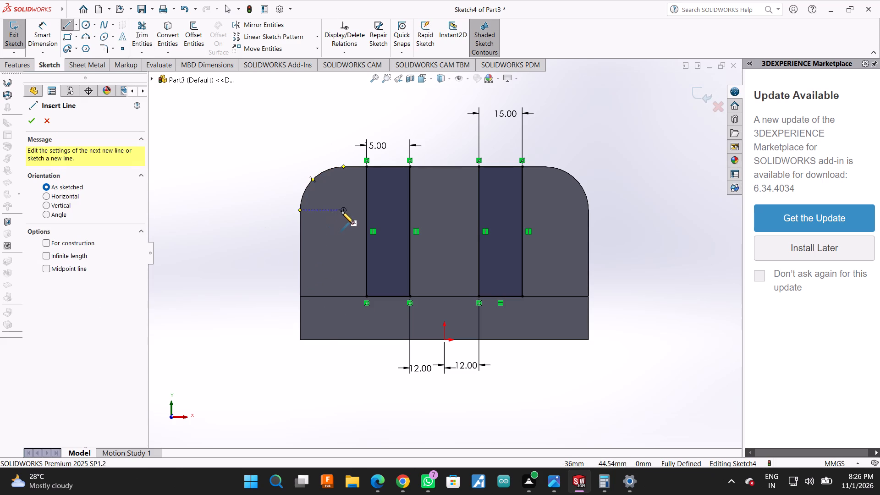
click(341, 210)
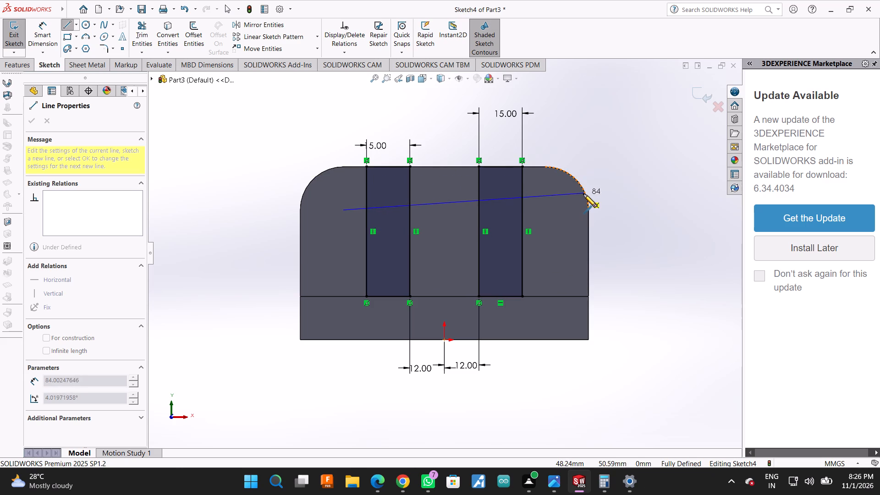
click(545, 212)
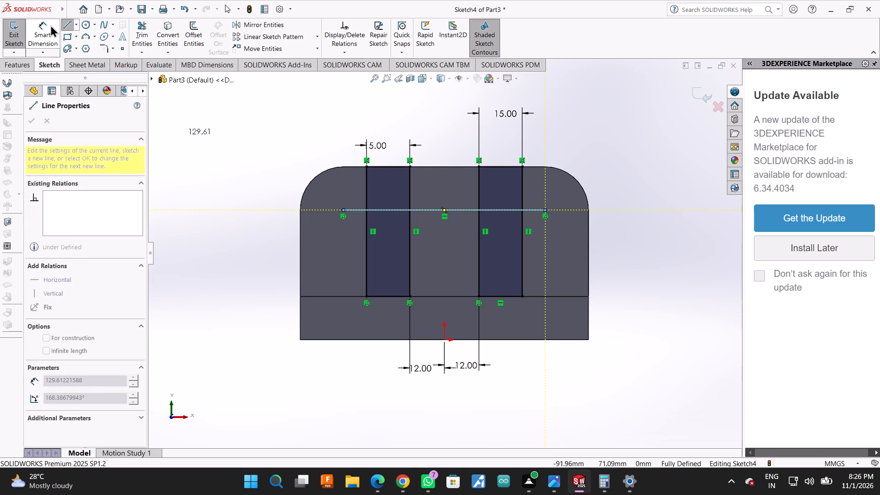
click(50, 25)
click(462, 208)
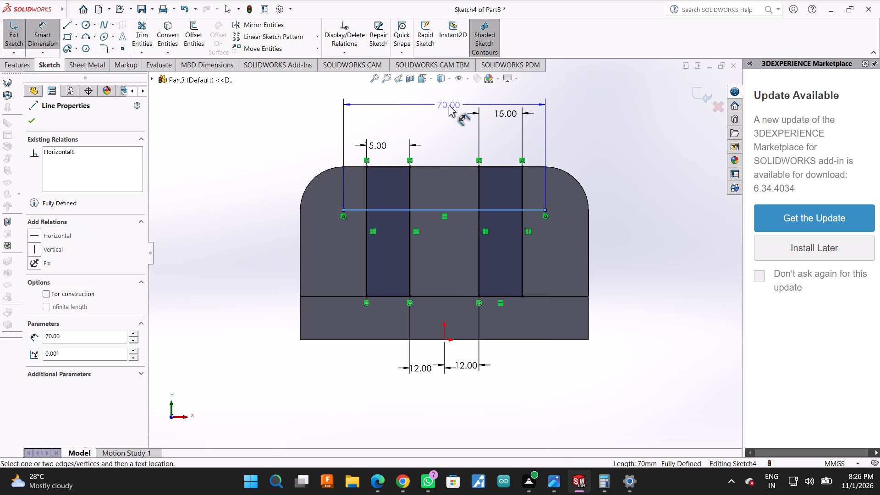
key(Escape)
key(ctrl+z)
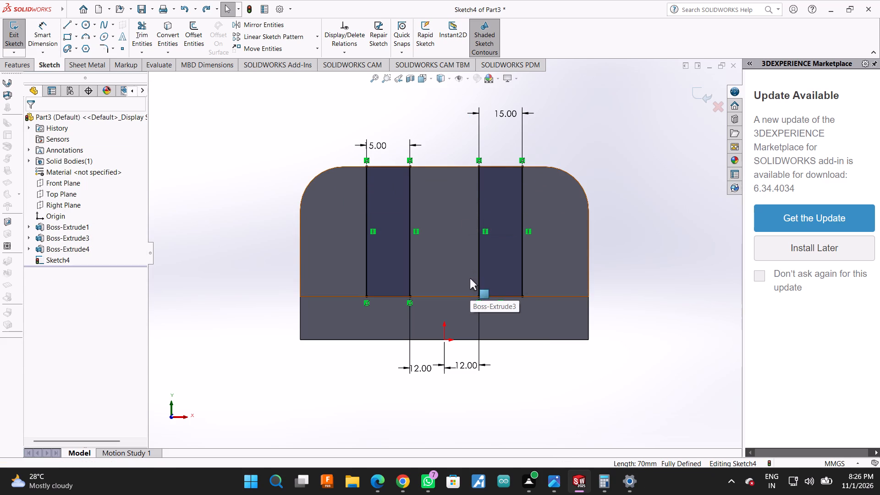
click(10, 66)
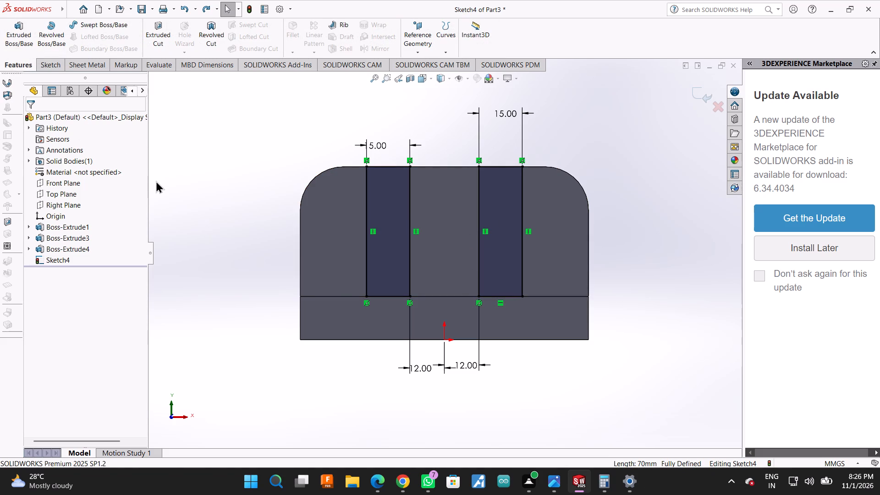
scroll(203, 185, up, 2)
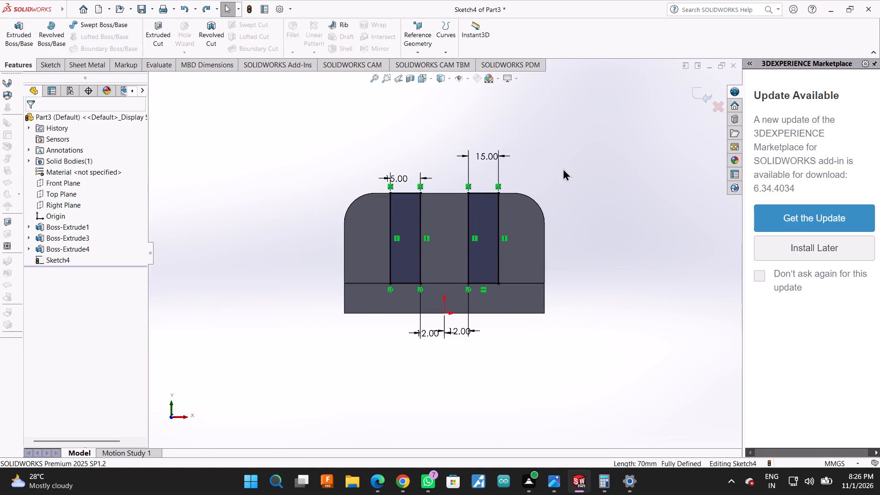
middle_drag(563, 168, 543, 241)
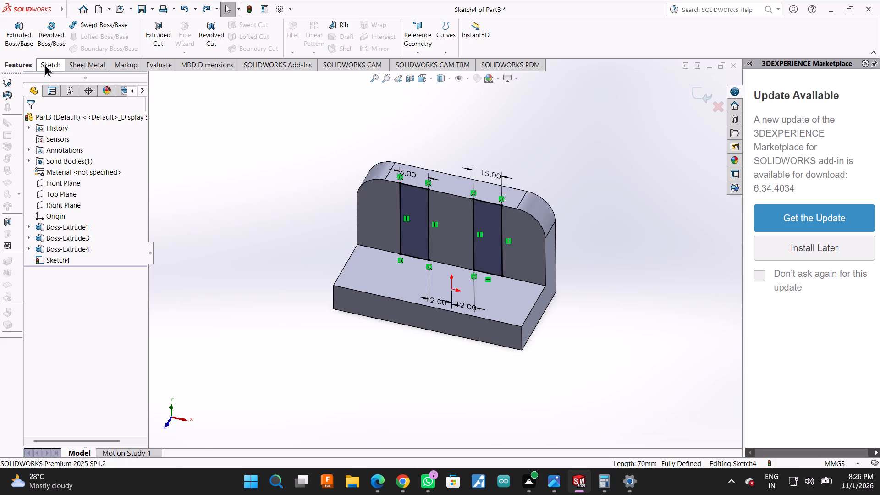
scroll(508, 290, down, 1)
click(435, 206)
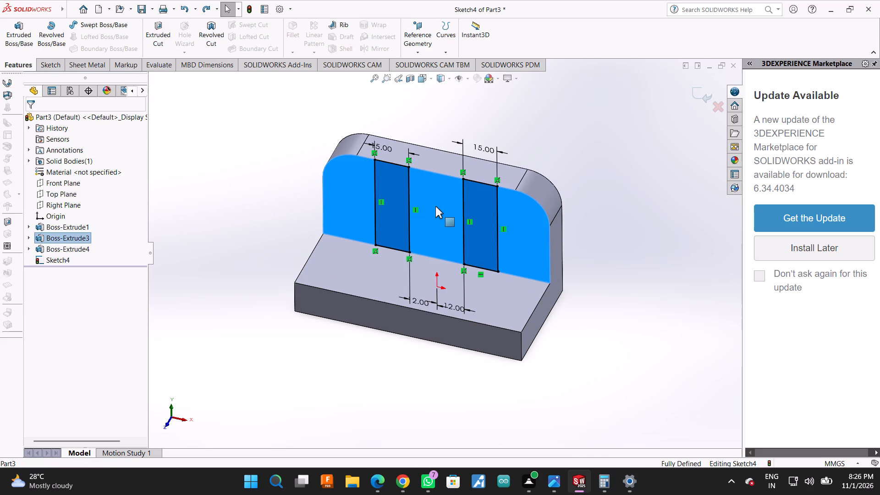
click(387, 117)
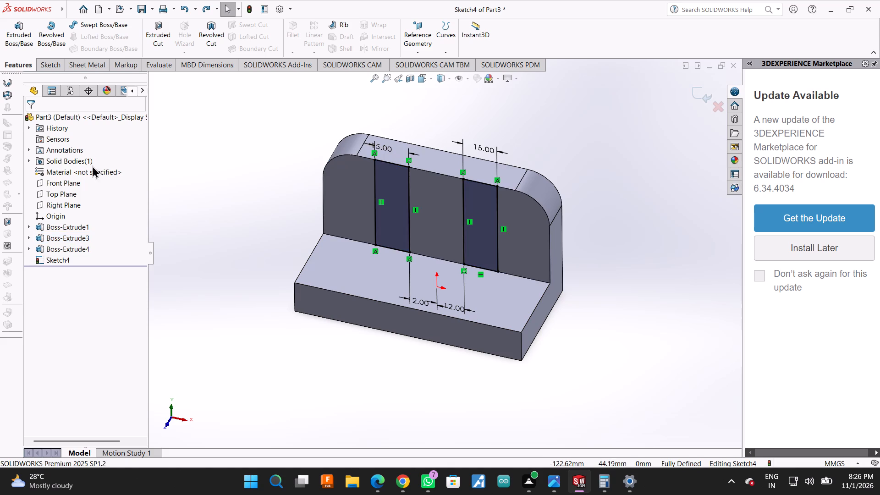
Sketch a circle of 12 mm radius centred about 29.7 mm above the origin, tangent to the second rectangle's inner edge.
click(60, 263)
click(83, 247)
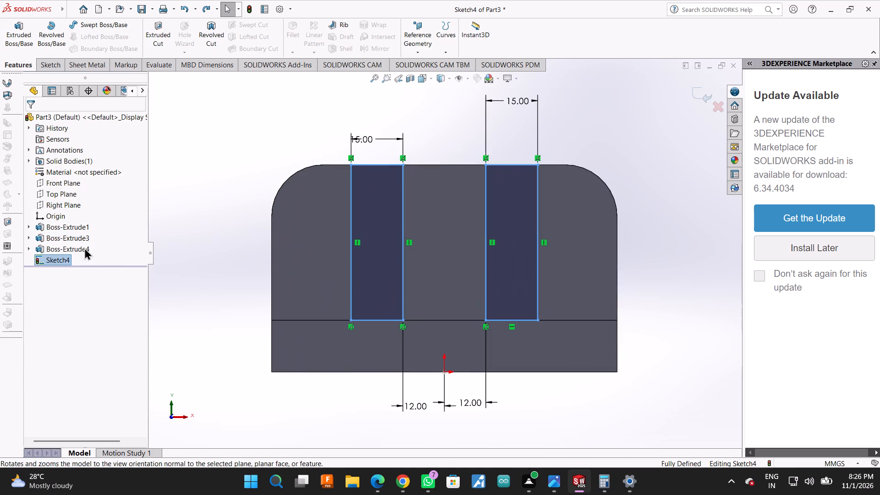
click(53, 58)
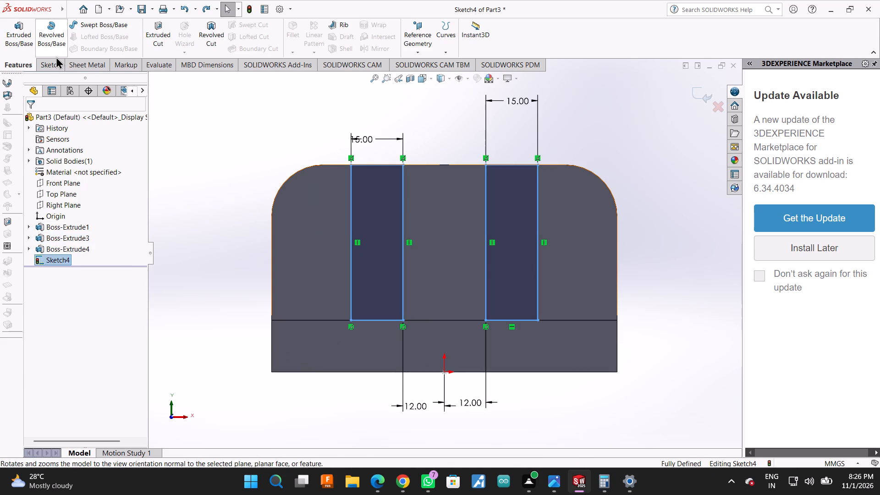
click(52, 65)
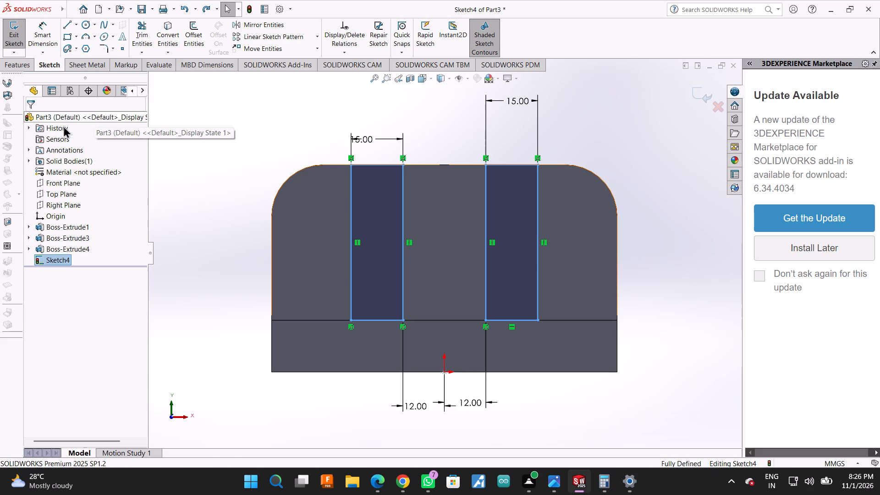
click(81, 25)
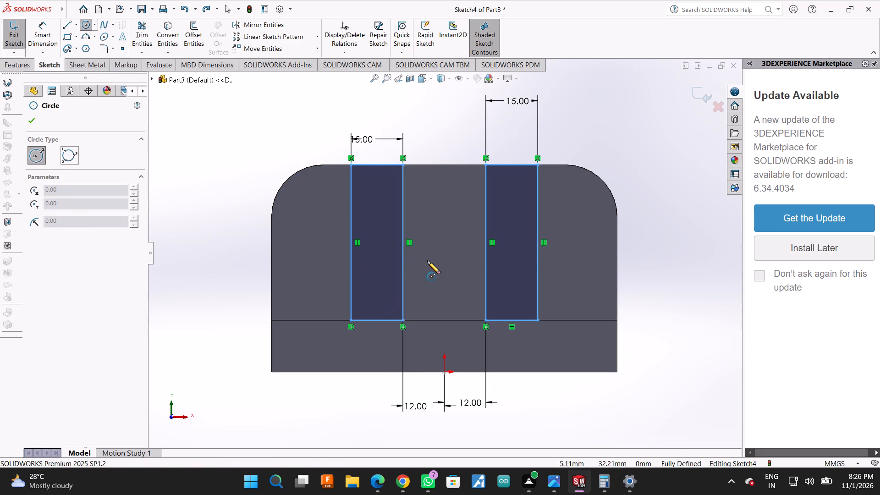
click(445, 269)
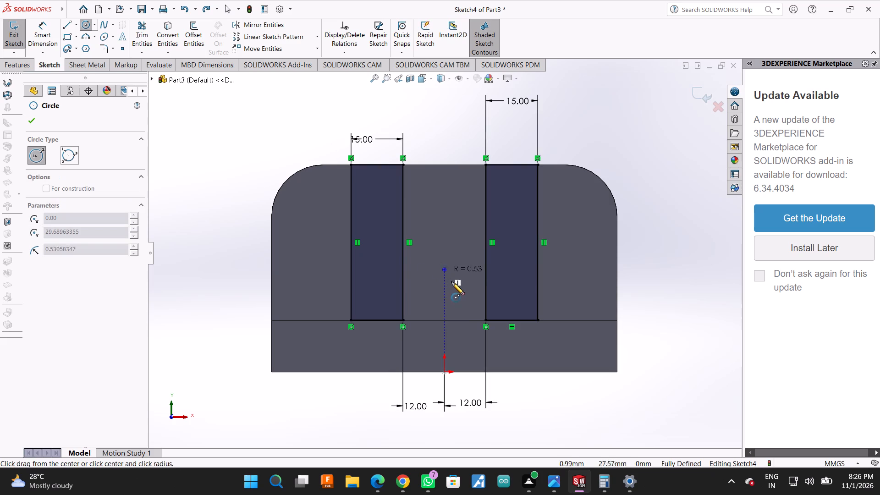
click(488, 265)
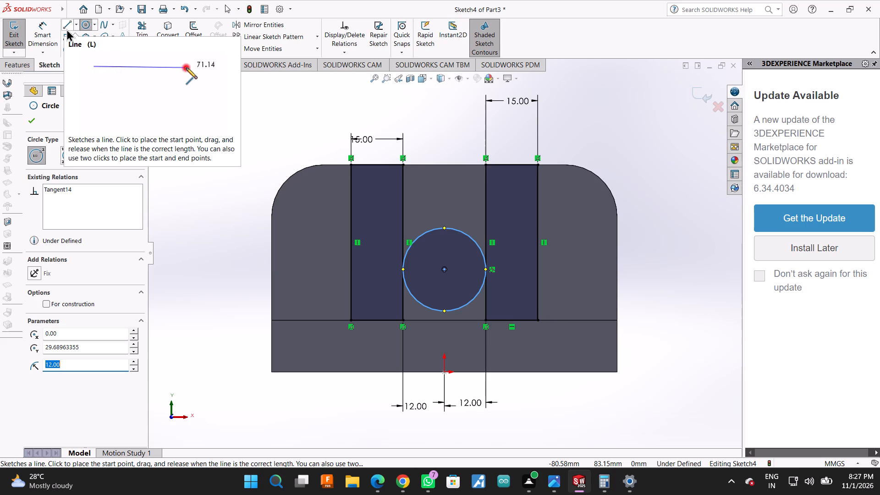
Sketch a vertical construction line about 14.7 mm long from the circle's centre down to the base's top edge.
click(43, 242)
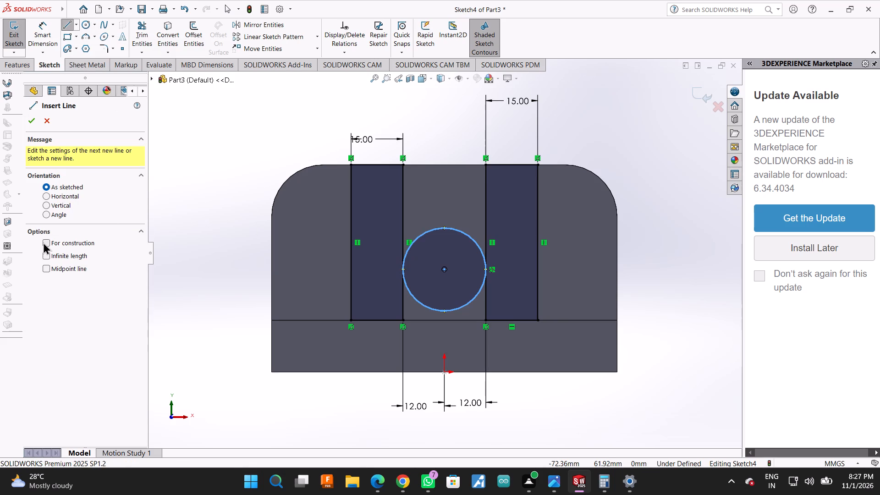
click(445, 269)
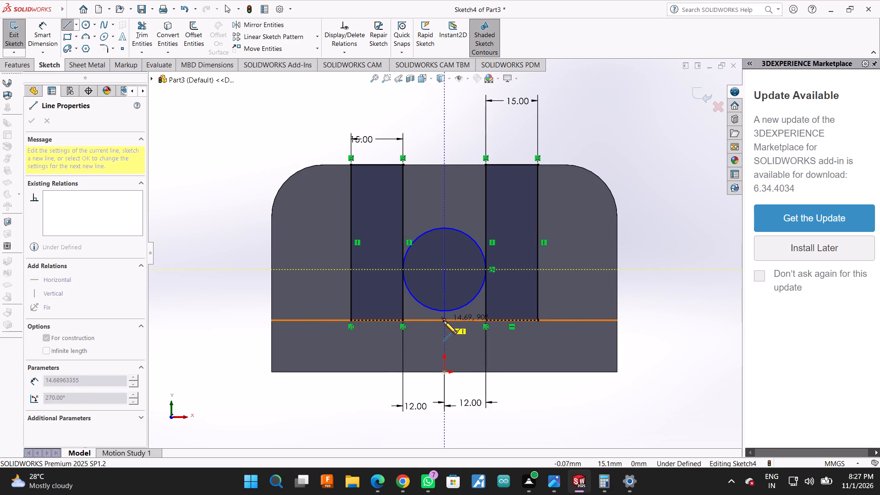
click(444, 321)
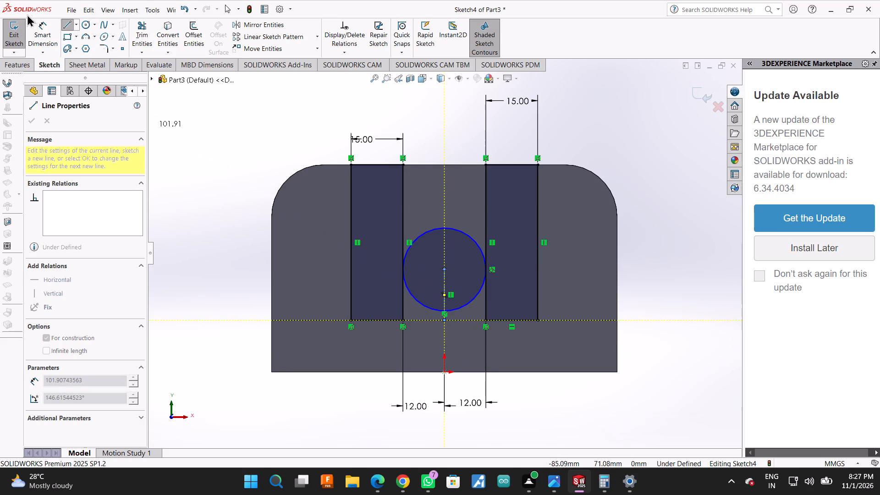
Dimension the vertical construction line from the base's top edge to the circle's centre at 30 mm.
click(35, 27)
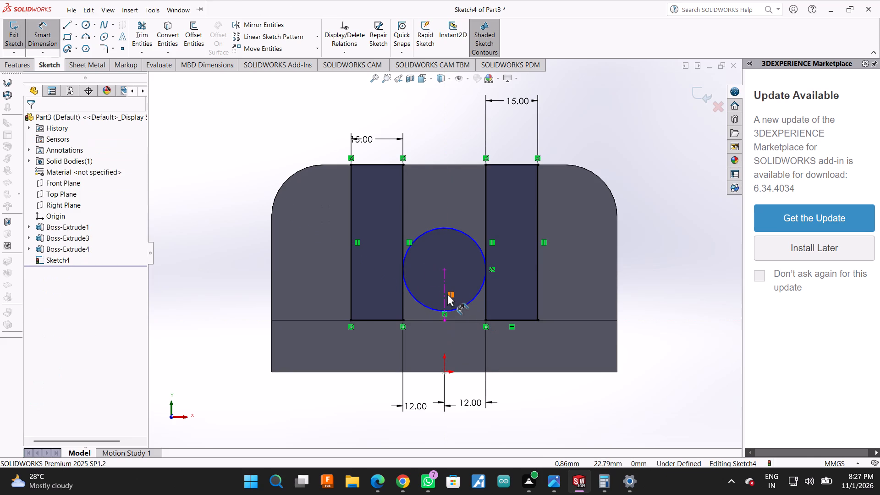
click(446, 288)
click(226, 286)
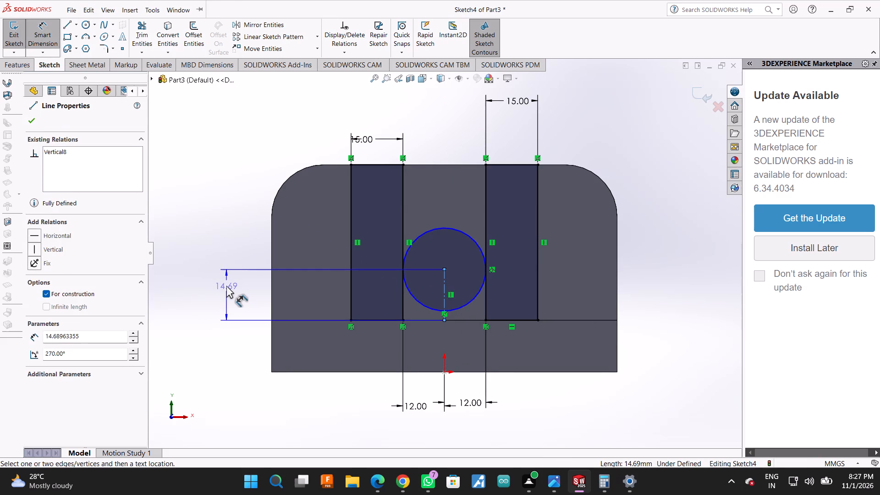
text(30)
key(Return)
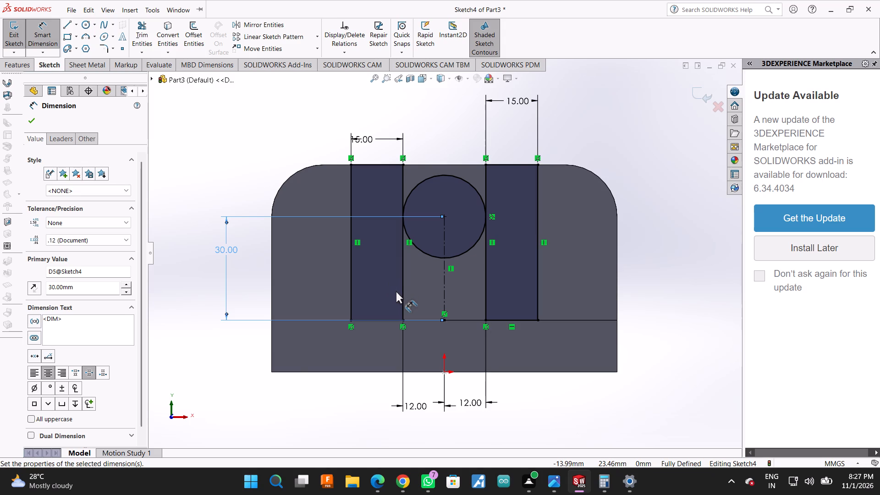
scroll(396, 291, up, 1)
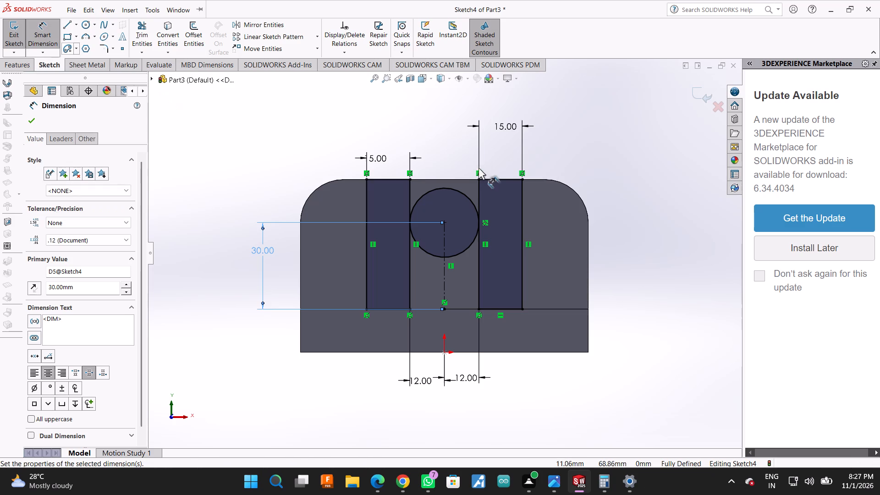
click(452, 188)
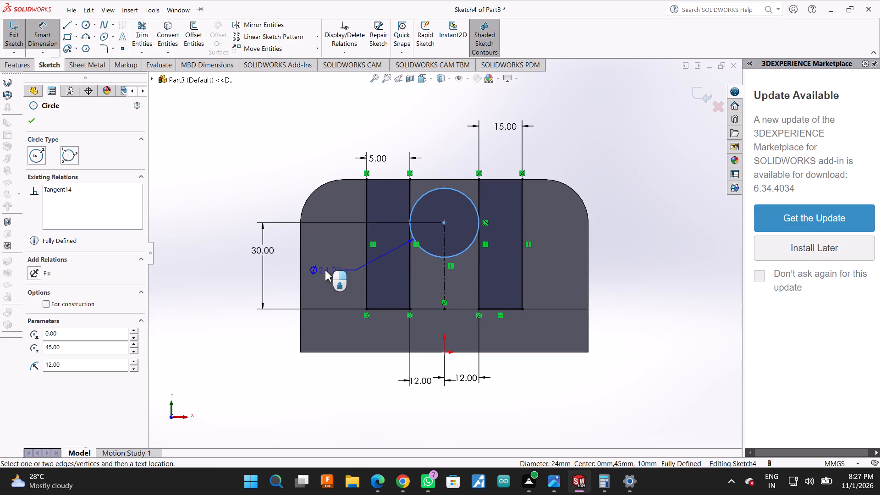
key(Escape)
Set the circle centre's height above the base's top edge to 20 mm.
click(253, 255)
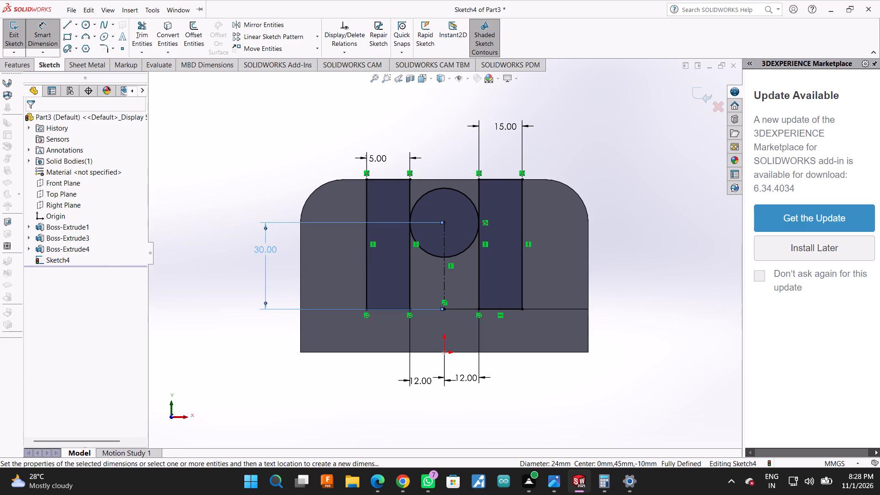
double_click(70, 281)
click(72, 294)
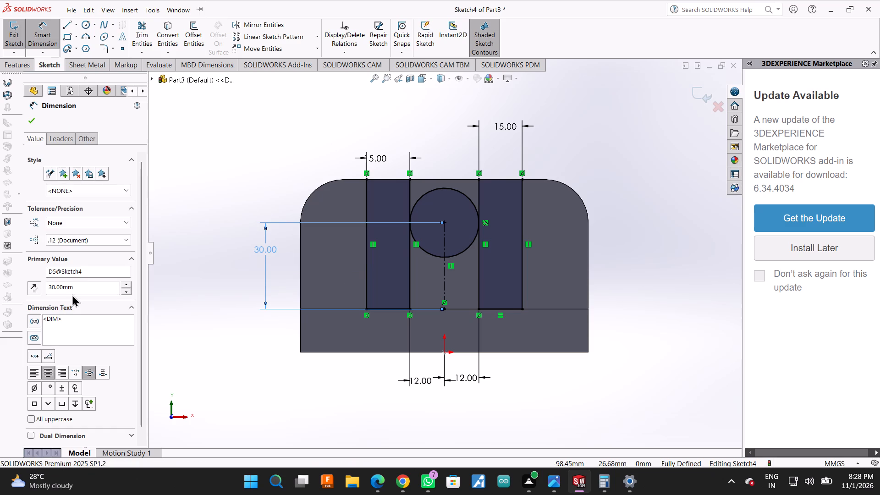
double_click(73, 291)
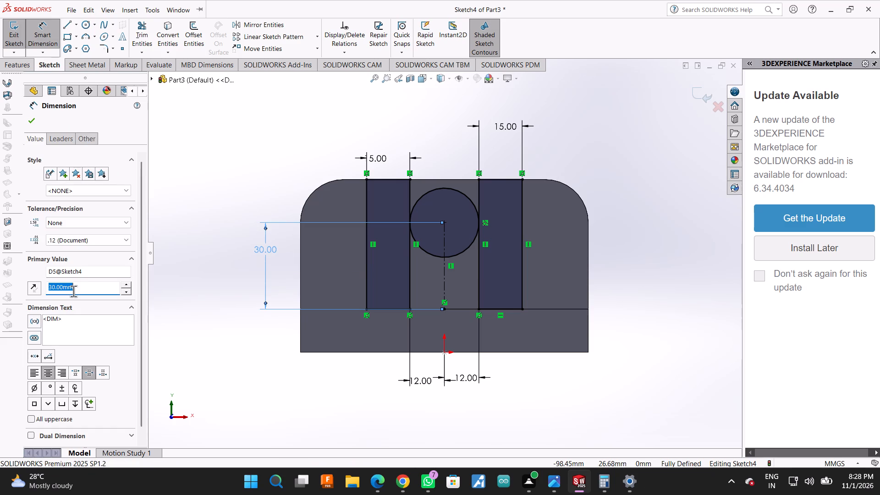
text(20)
key(Return)
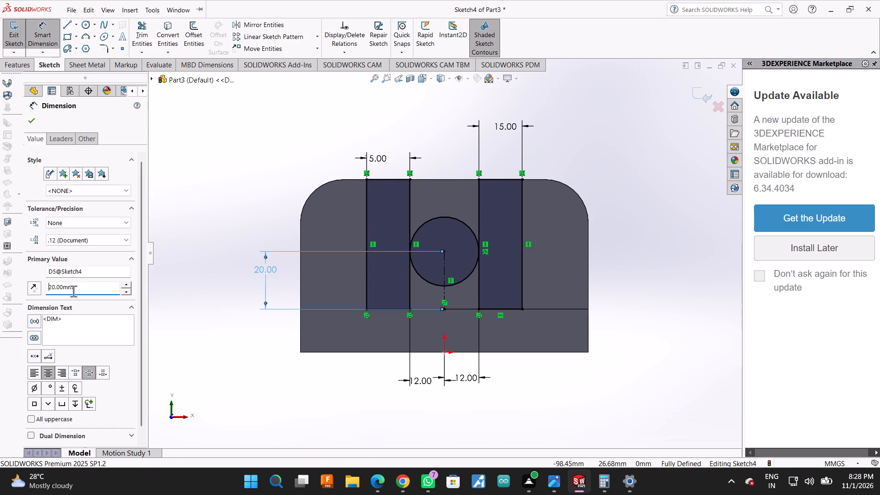
click(25, 118)
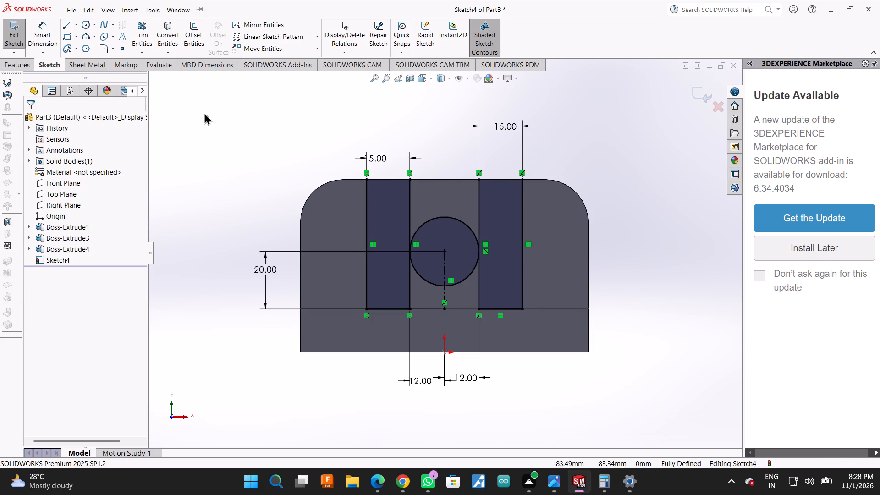
Trim away the upper half of the circle, leaving the lower arc between the two rectangles.
scroll(495, 291, down, 1)
scroll(456, 273, down, 2)
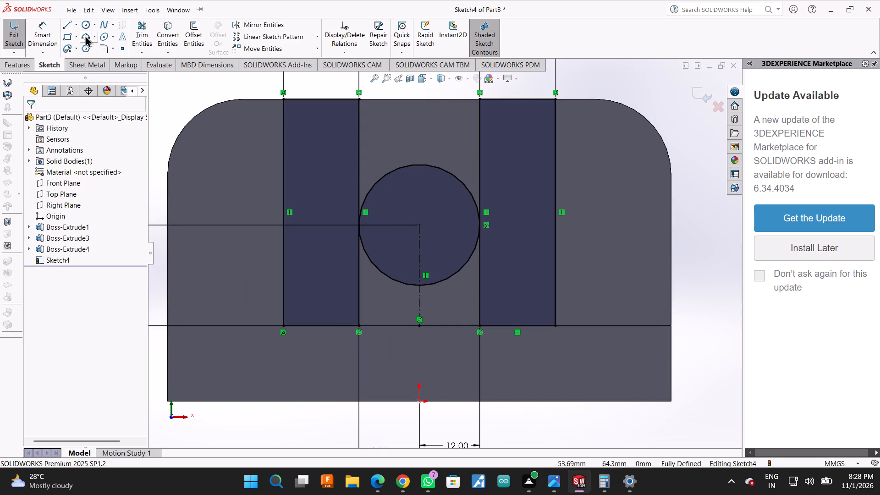
scroll(323, 234, down, 3)
scroll(450, 204, down, 2)
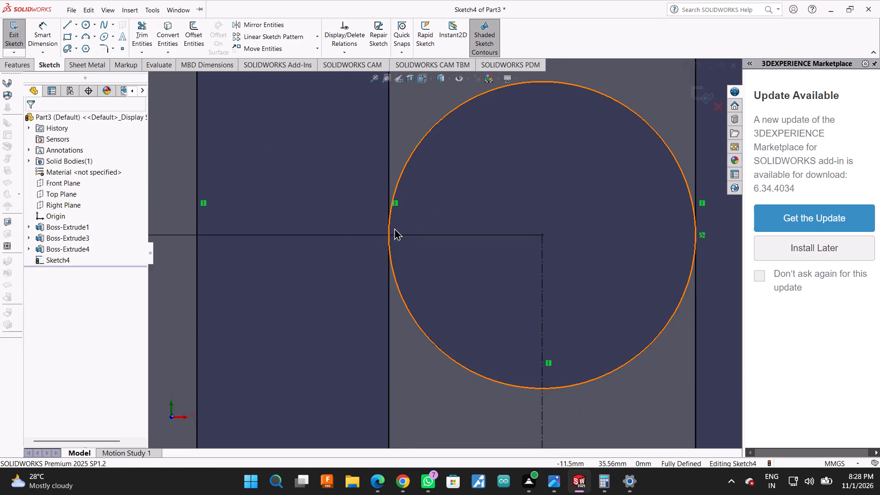
click(145, 19)
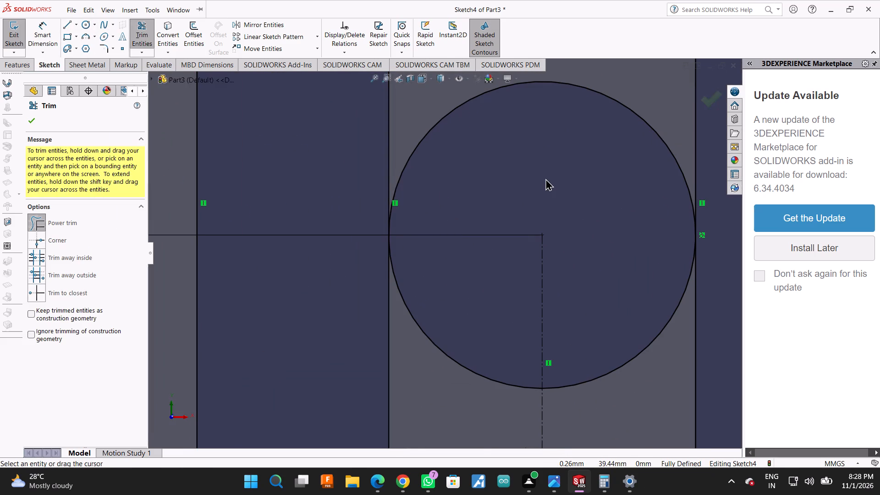
scroll(545, 178, up, 5)
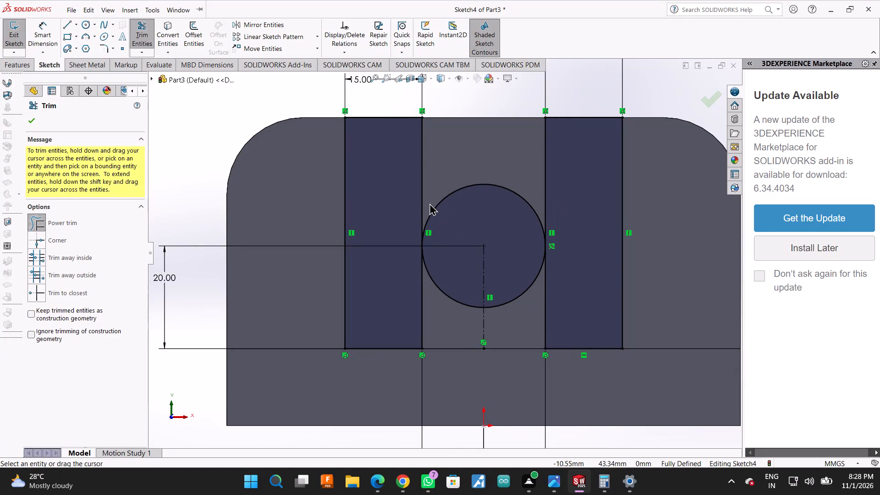
drag(435, 197, 481, 218)
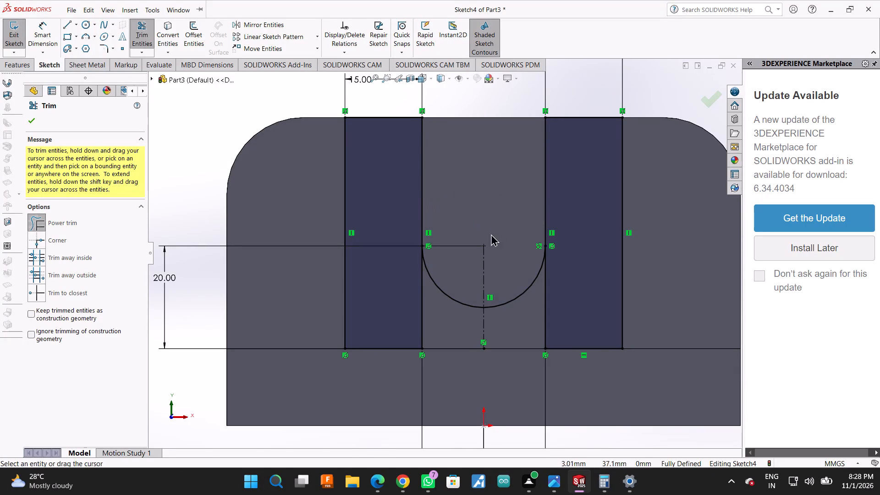
Trim away the inner vertical edges of both rectangles above the ends of the arc.
drag(404, 174, 427, 185)
drag(527, 170, 567, 181)
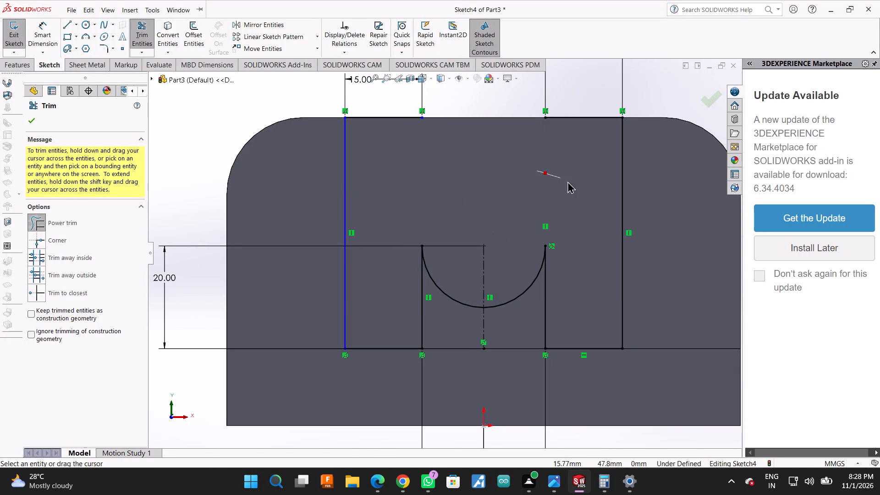
drag(567, 181, 568, 184)
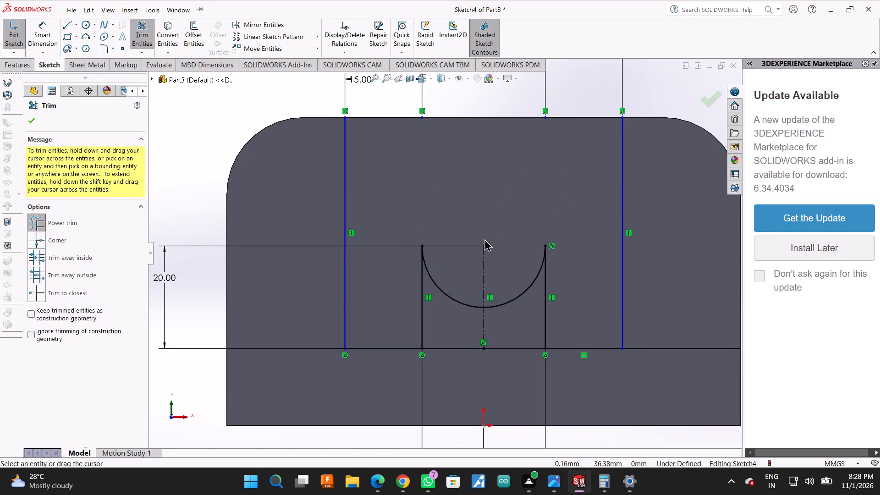
Sketch a horizontal line along the wall's top edge joining the outer top corners of the two rectangles.
scroll(484, 239, up, 3)
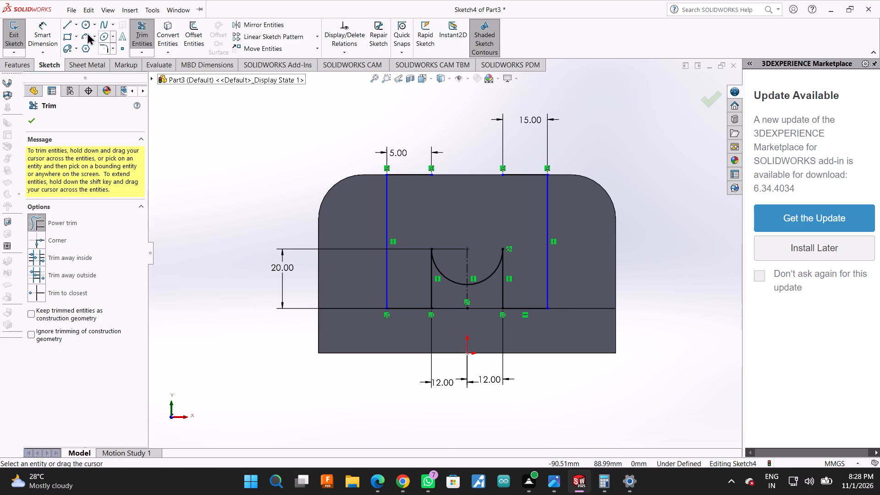
click(67, 23)
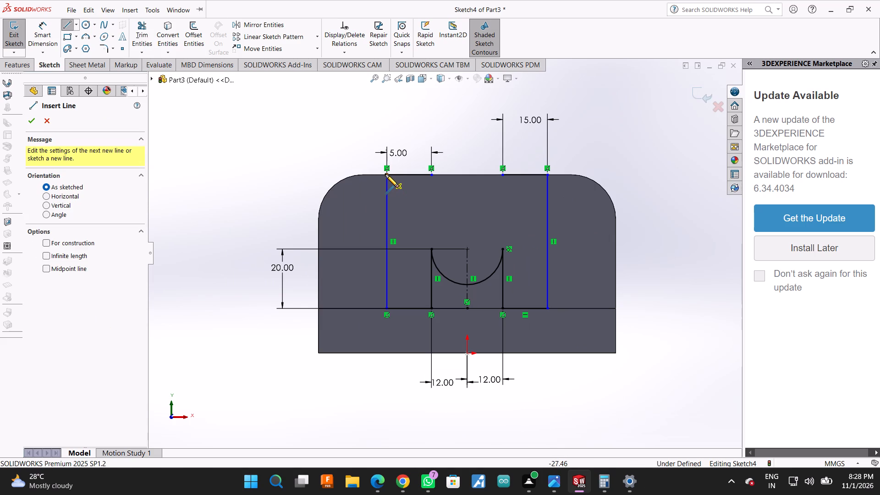
click(386, 174)
click(547, 174)
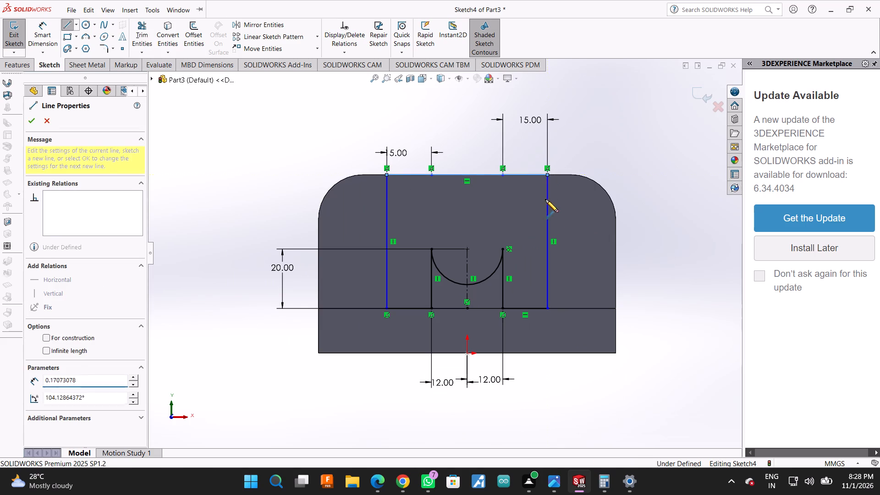
scroll(533, 300, down, 4)
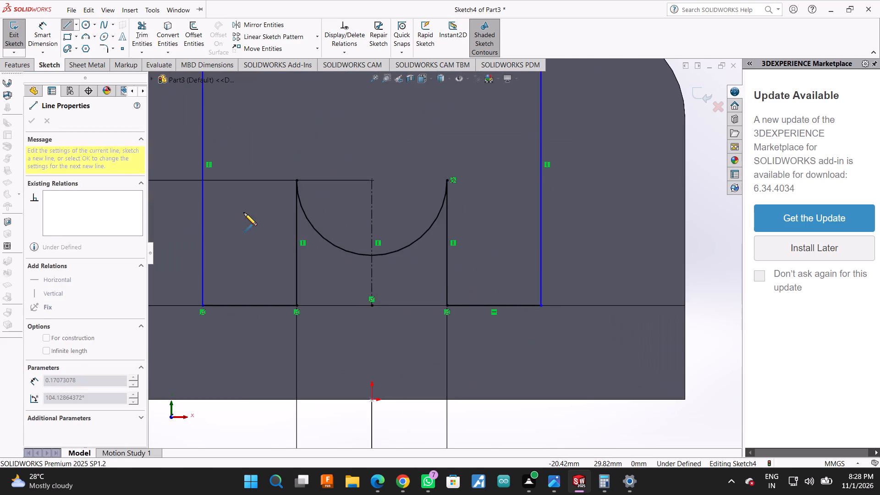
scroll(244, 213, down, 10)
key(Escape)
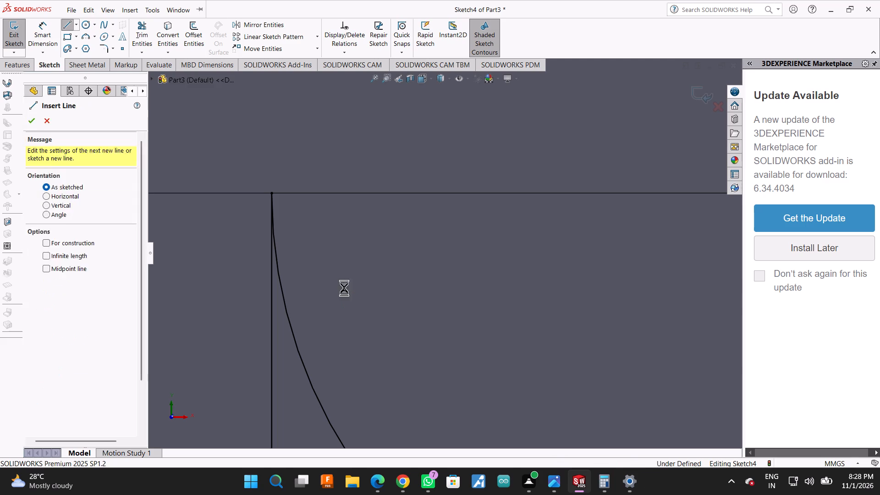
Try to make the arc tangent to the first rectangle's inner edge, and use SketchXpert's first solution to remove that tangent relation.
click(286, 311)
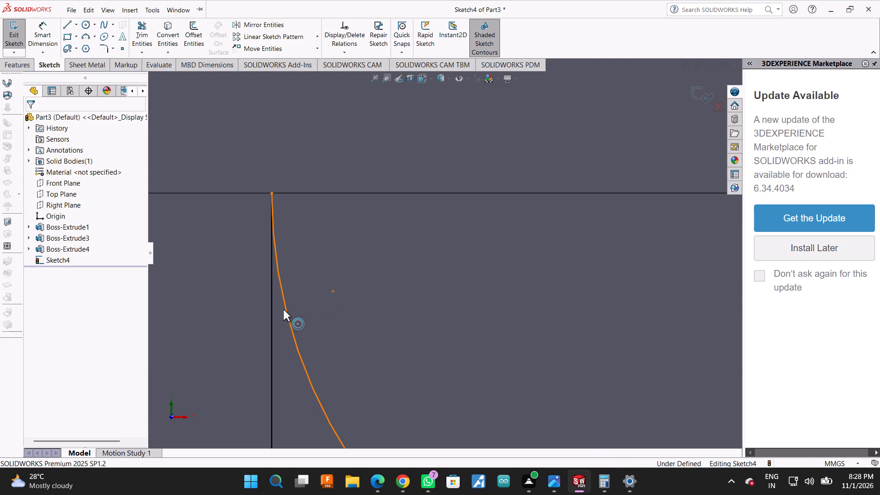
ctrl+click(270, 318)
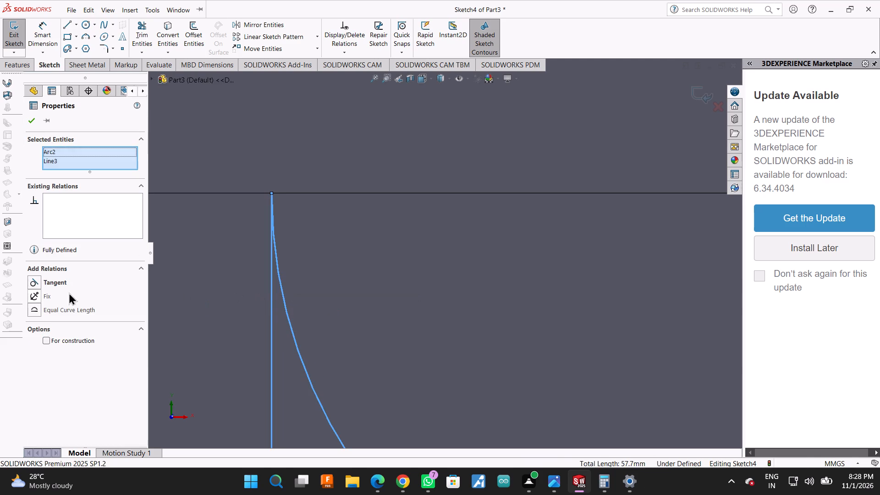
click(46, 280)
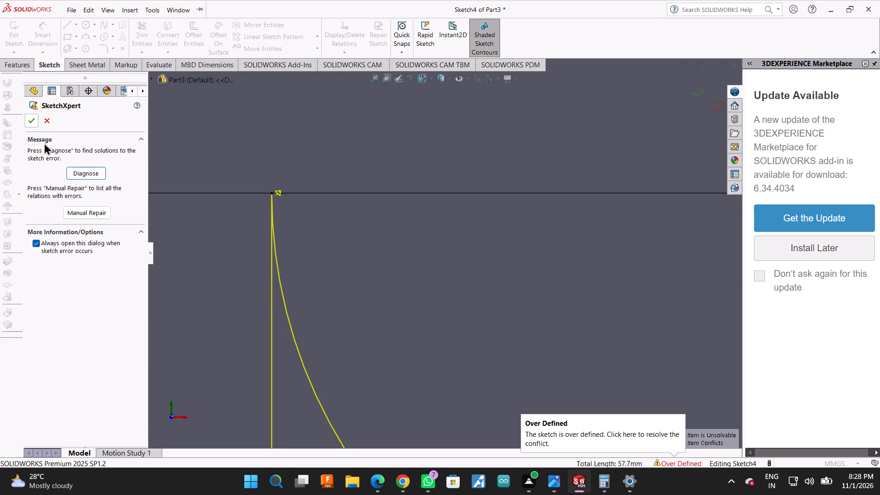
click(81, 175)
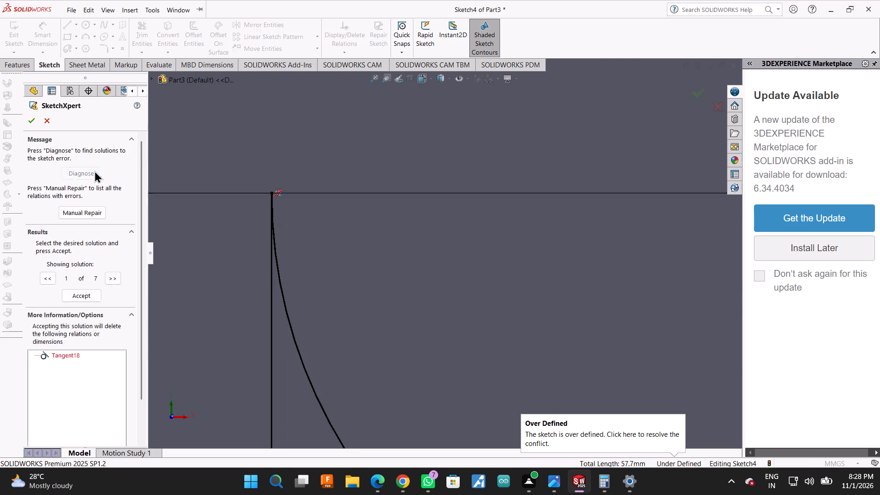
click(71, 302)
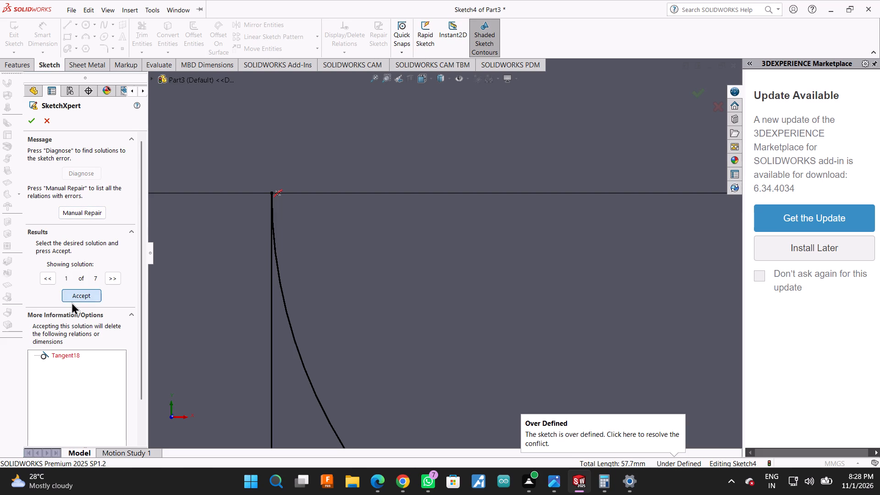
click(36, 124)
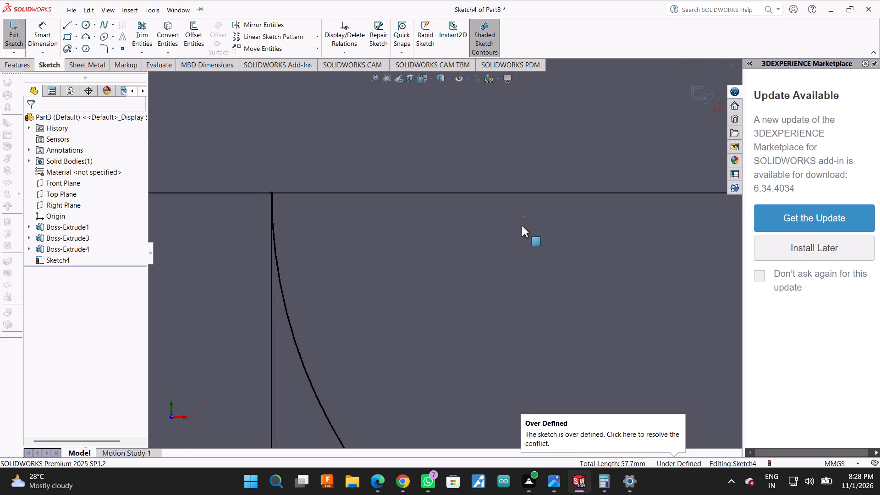
Examine the trimmed profile around the arc, the base's top edge and the wall's top edge.
scroll(522, 225, up, 12)
scroll(557, 291, up, 4)
scroll(560, 301, down, 3)
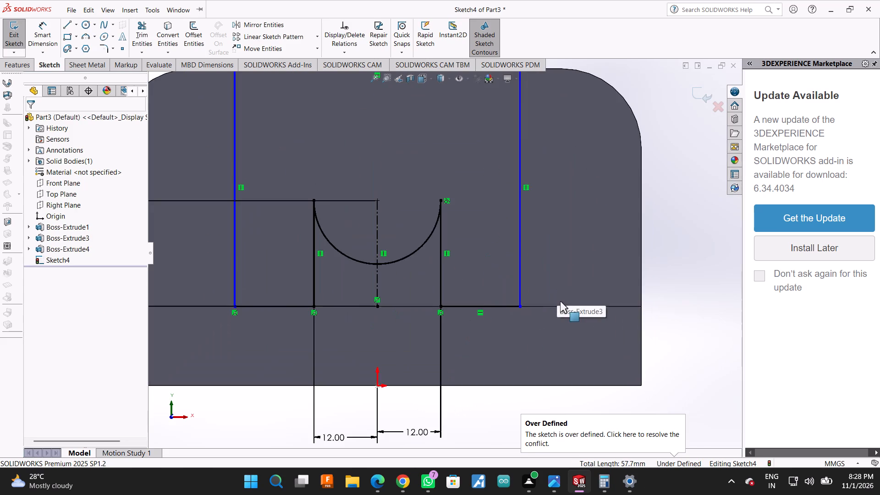
scroll(445, 313, down, 3)
scroll(445, 313, up, 6)
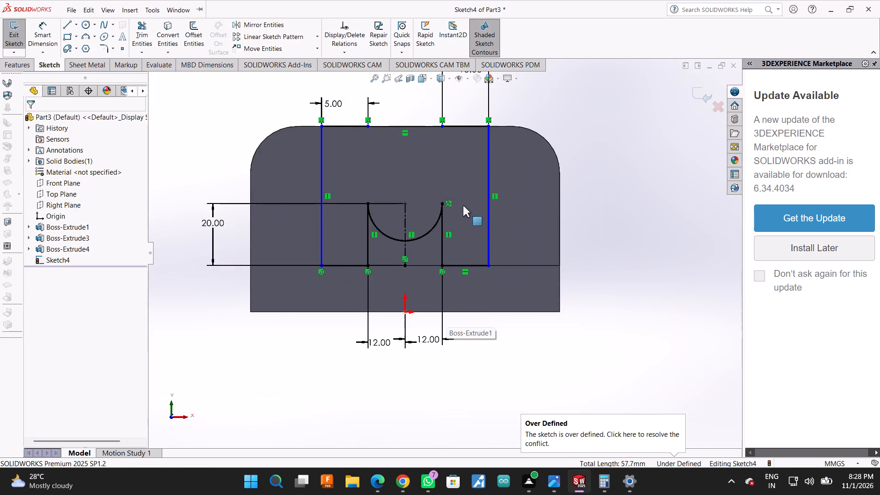
scroll(418, 132, down, 5)
scroll(398, 197, down, 1)
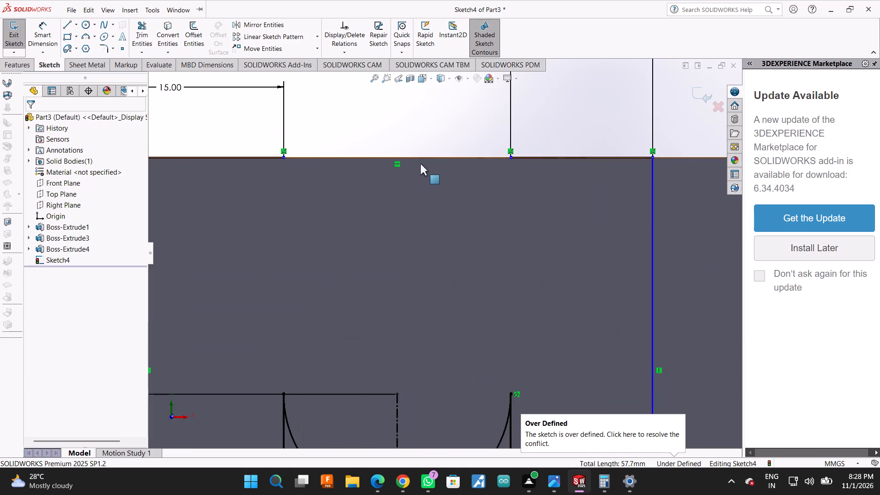
scroll(433, 247, up, 2)
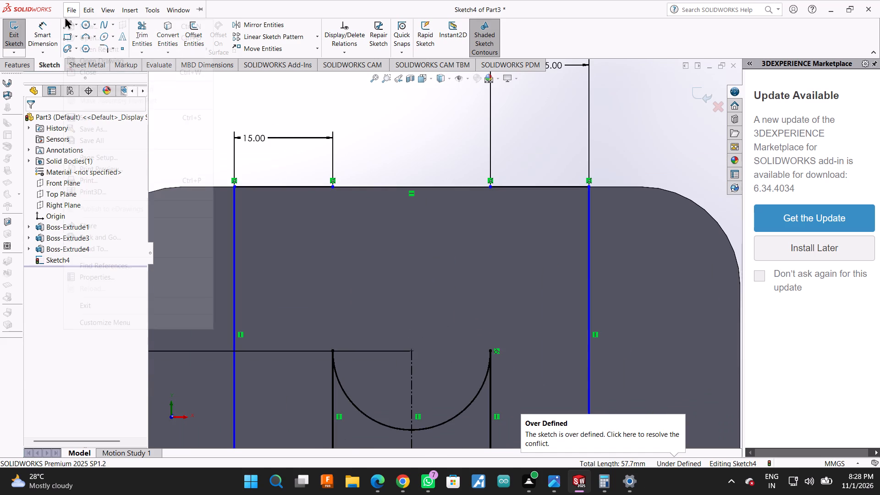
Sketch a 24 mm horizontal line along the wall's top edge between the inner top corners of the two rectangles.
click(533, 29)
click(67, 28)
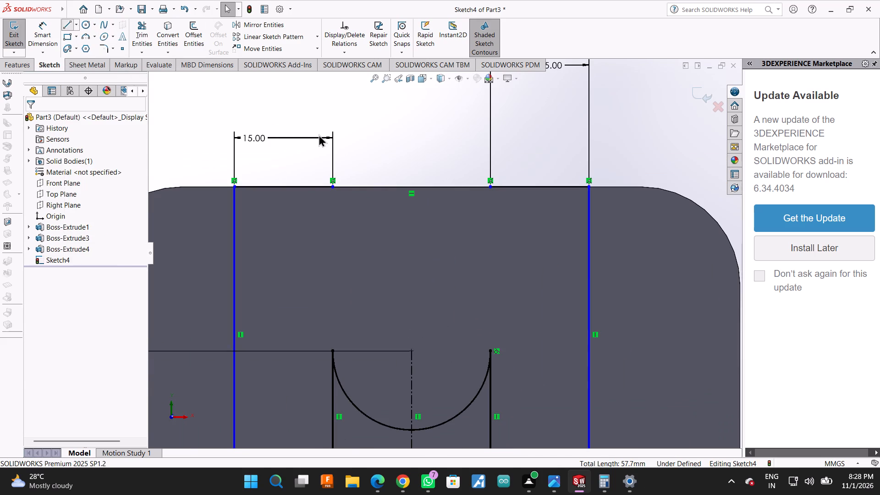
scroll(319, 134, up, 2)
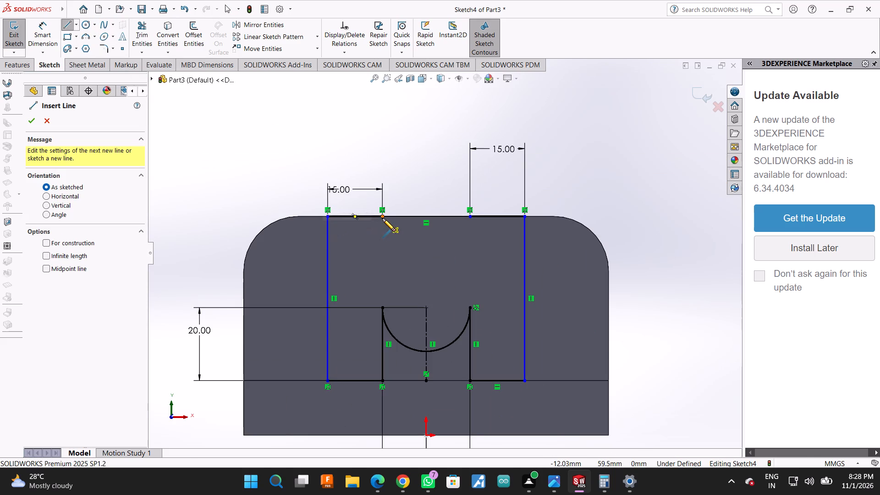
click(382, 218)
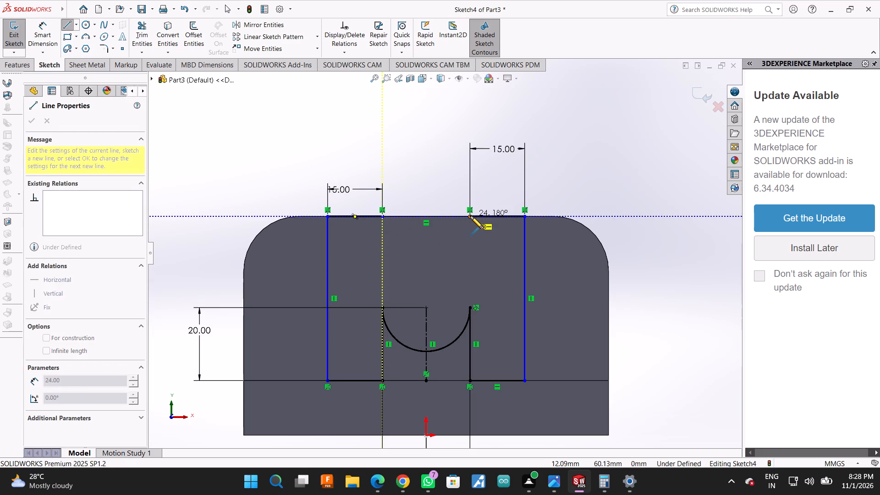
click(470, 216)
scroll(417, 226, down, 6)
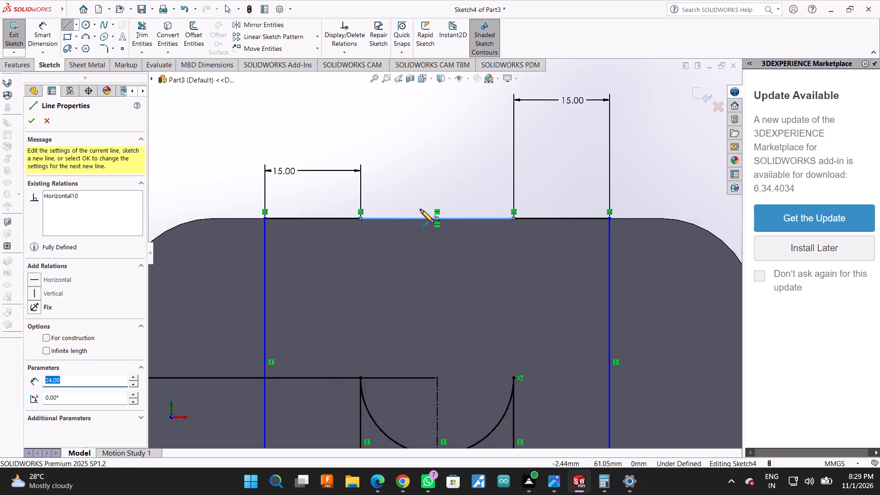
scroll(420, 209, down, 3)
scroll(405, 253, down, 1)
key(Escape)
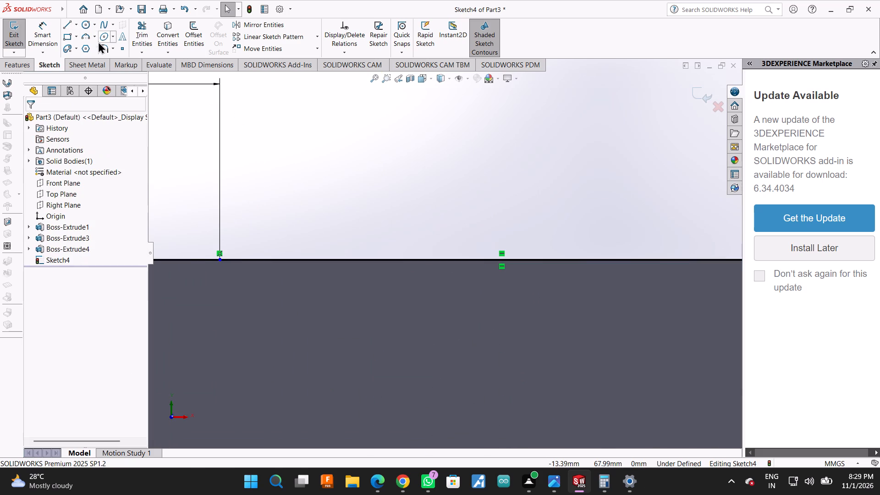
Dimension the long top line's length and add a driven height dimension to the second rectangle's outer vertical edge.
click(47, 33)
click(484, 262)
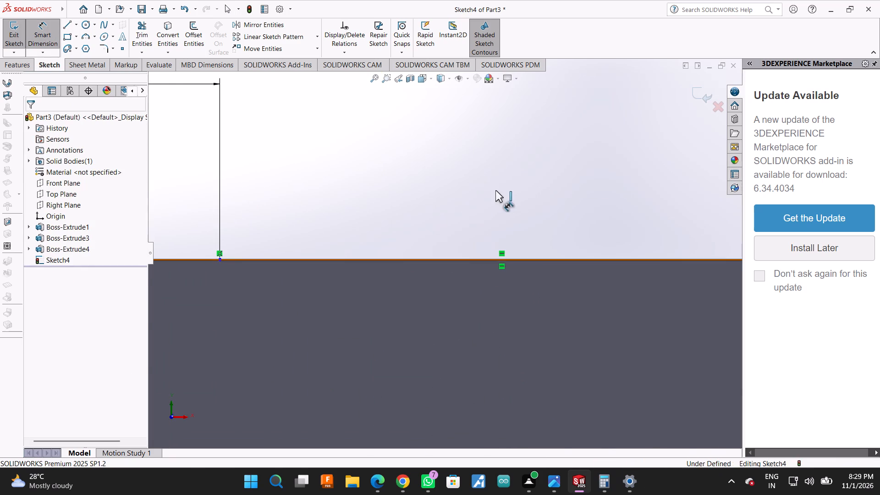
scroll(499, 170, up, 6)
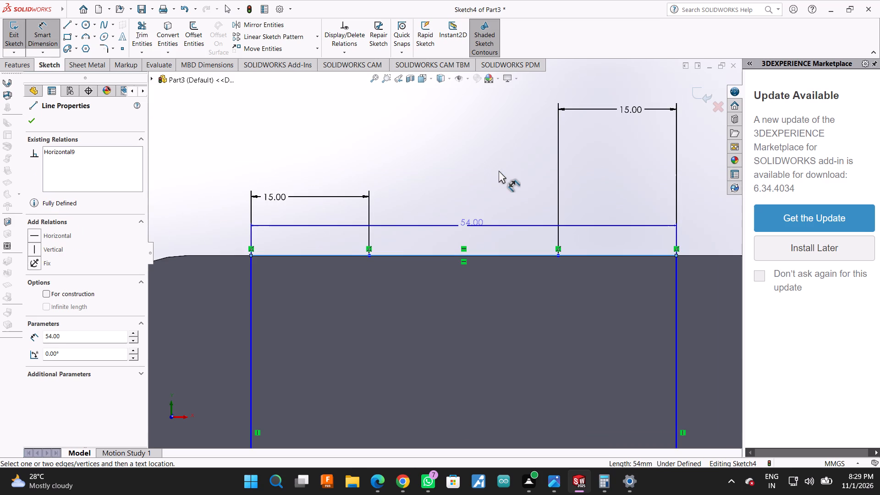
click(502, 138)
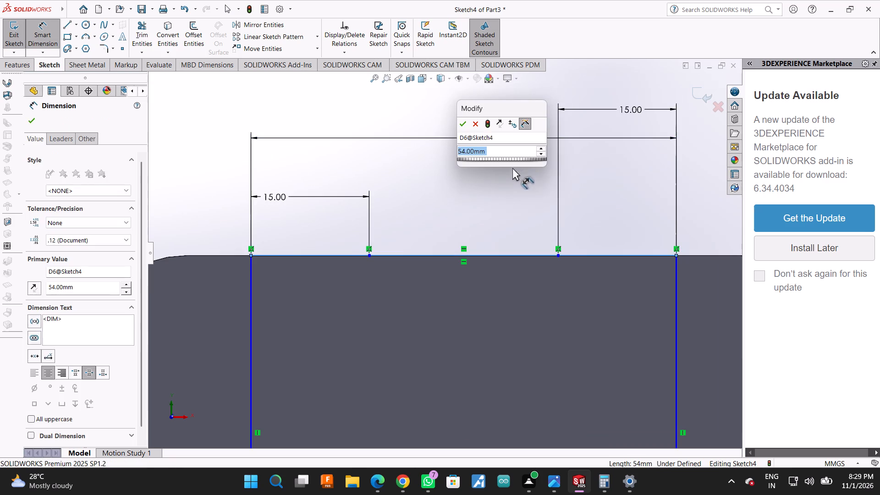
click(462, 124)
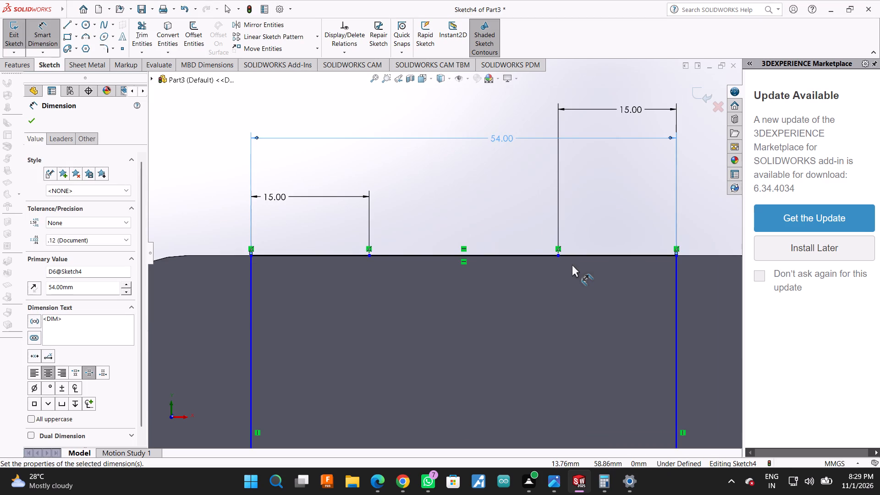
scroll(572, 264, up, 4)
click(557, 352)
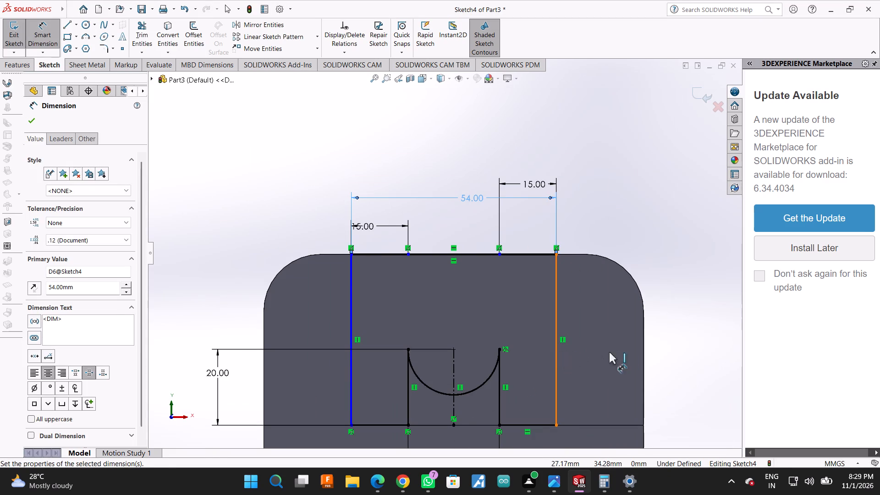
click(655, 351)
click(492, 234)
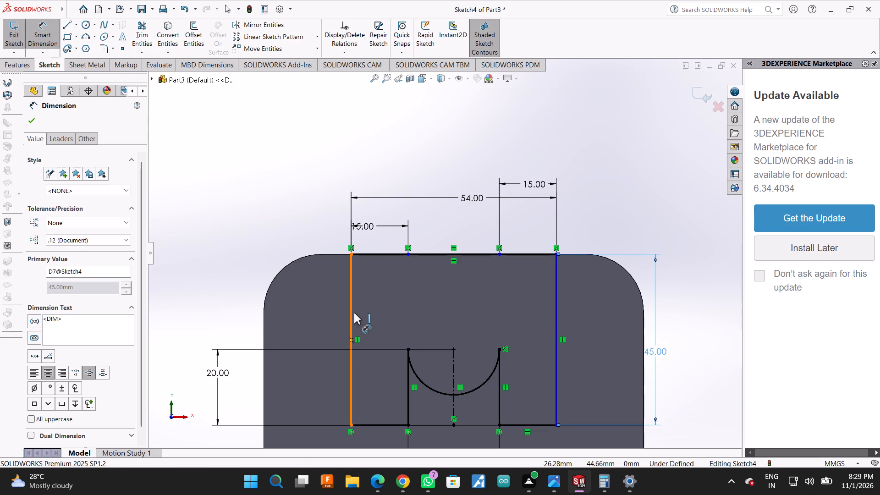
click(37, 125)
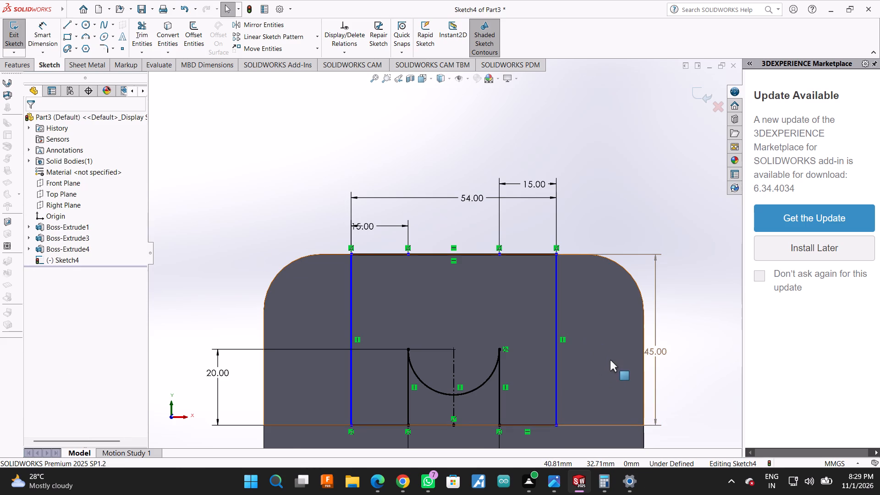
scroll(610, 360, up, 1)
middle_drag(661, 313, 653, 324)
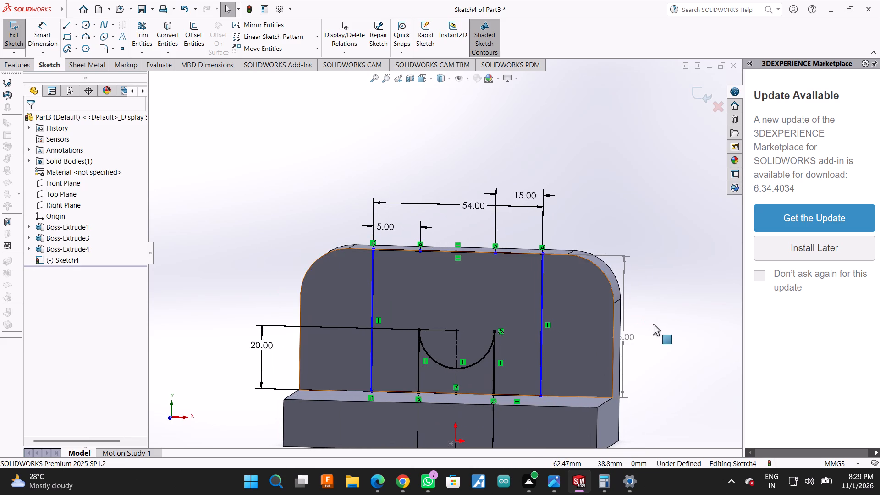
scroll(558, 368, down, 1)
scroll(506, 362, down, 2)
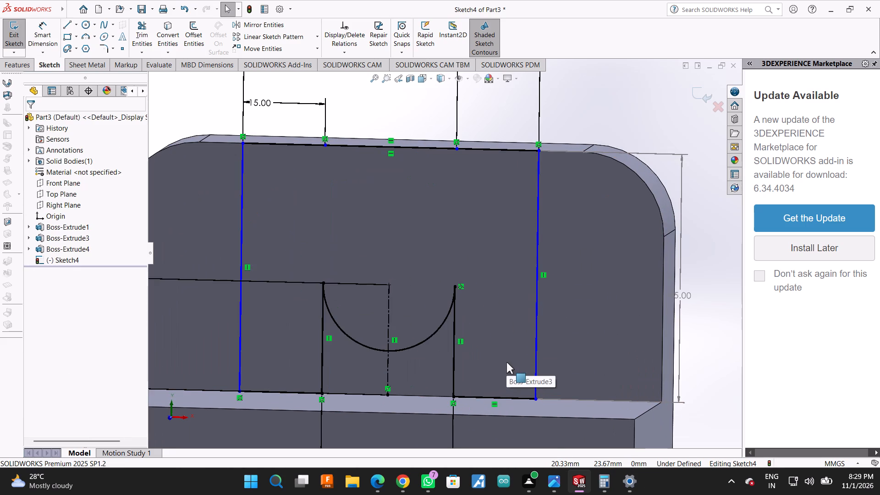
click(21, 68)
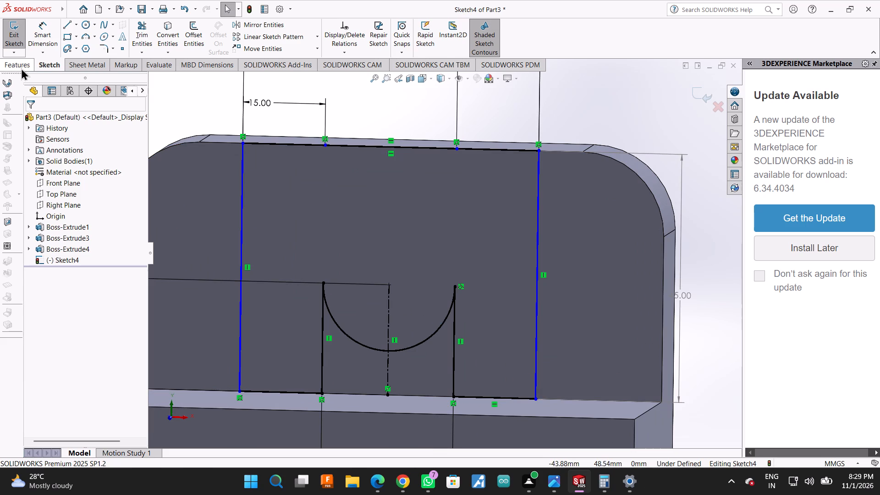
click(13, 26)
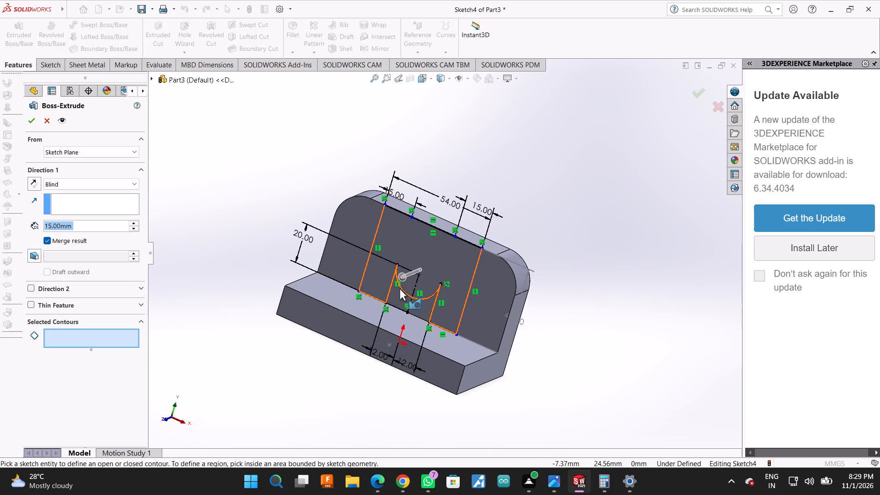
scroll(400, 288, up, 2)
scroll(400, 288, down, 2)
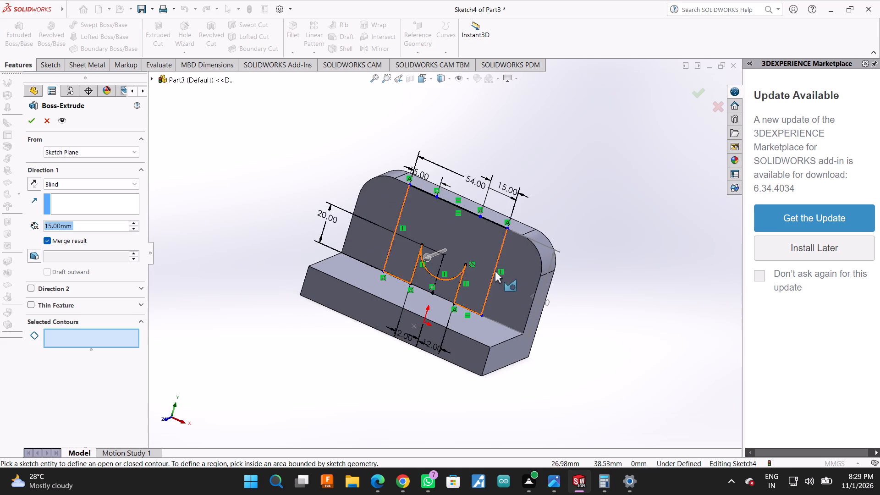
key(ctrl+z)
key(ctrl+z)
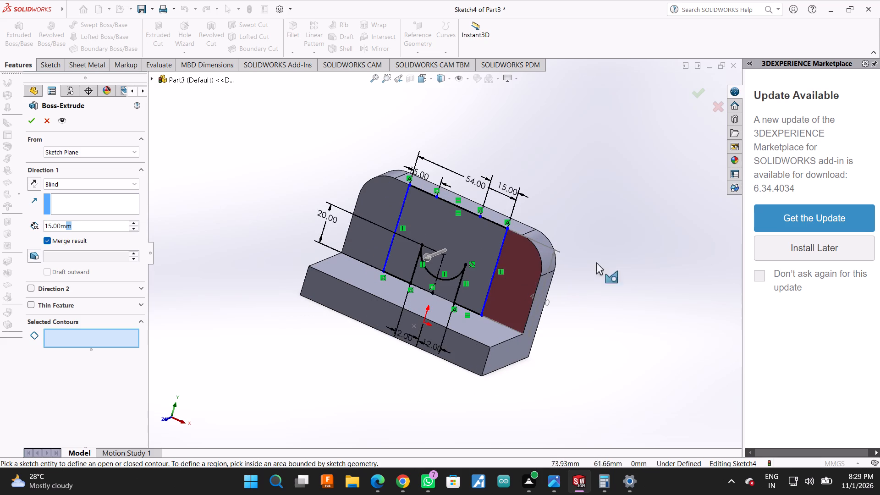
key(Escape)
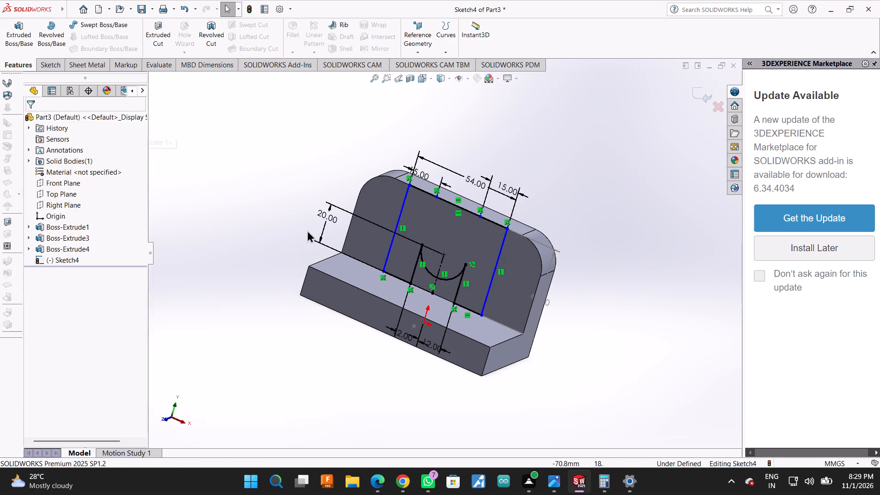
Undo the recent sketch edits back to the two untrimmed rectangles, removing the top lines, their dimensions and the inner-edge trims.
key(ctrl+z)
key(ctrl+z)
key(ctrl+z)
key(ctrl+z)
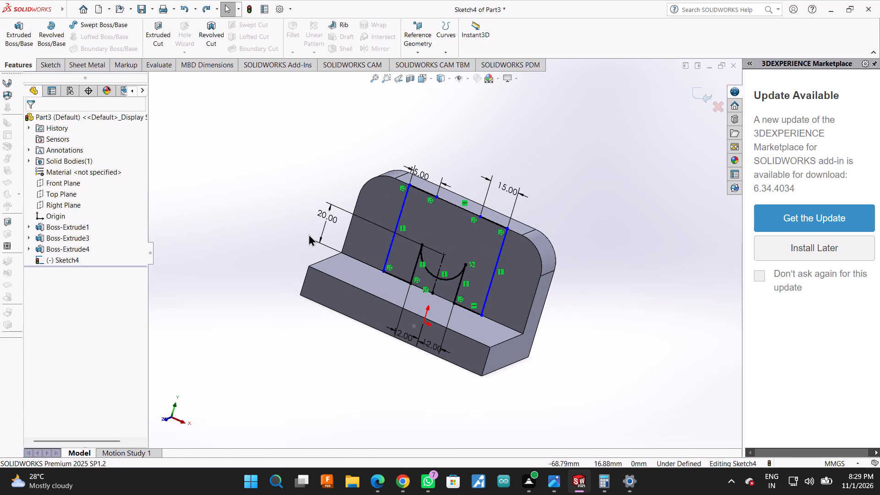
key(ctrl+z)
key(ctrl+z)
key(ctrl+z)
key(ctrl+z)
key(ctrl+z)
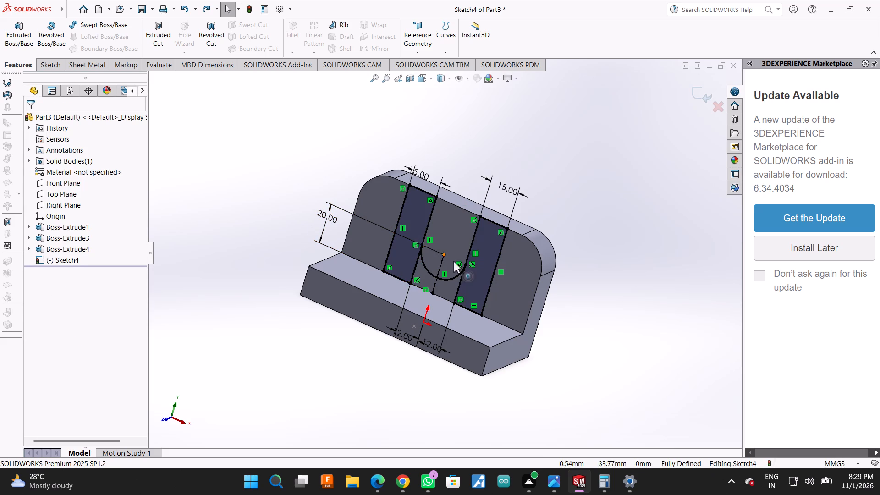
Sketch a 24 mm horizontal line along the base's top edge joining the inner bottom corners of the two rectangles.
scroll(583, 286, down, 2)
scroll(422, 293, down, 1)
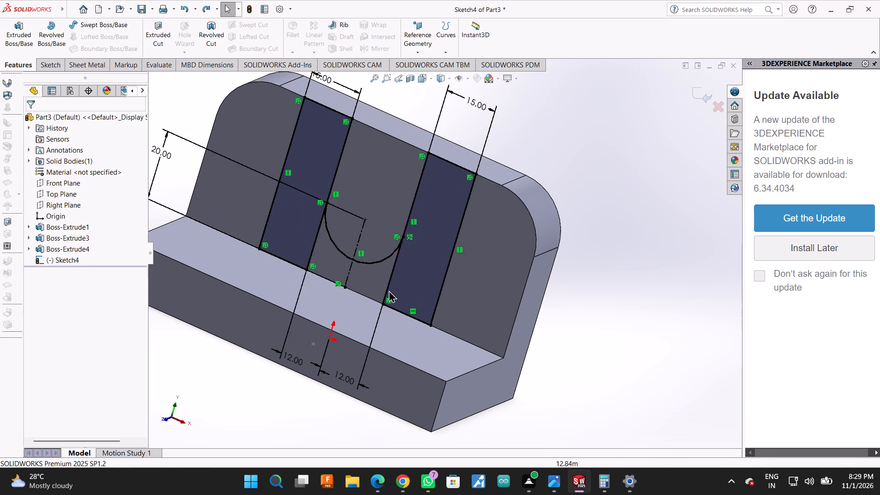
click(44, 63)
click(65, 26)
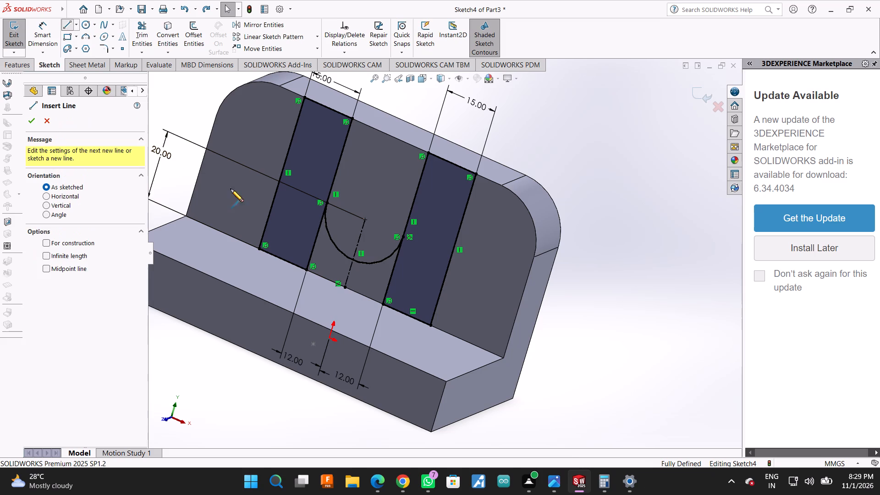
scroll(296, 244, down, 5)
click(376, 282)
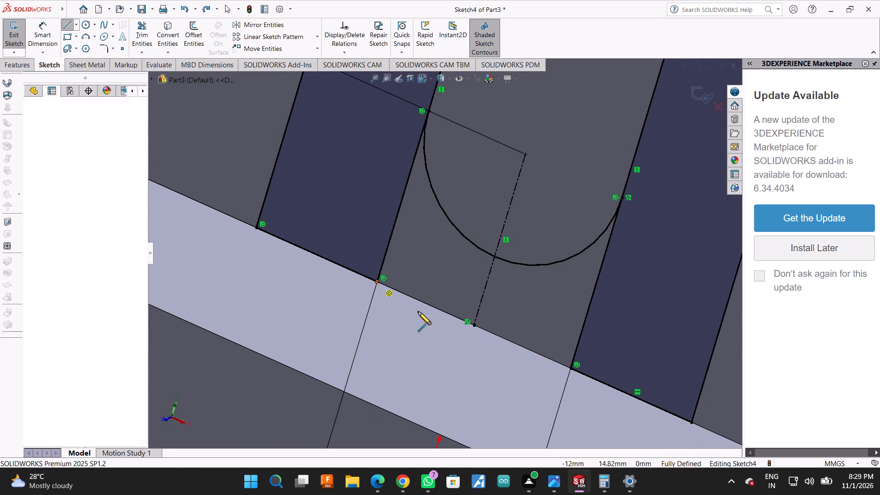
click(572, 369)
key(Escape)
Trim away the inner vertical edges of both rectangles below the ends of the arc.
scroll(481, 319, up, 2)
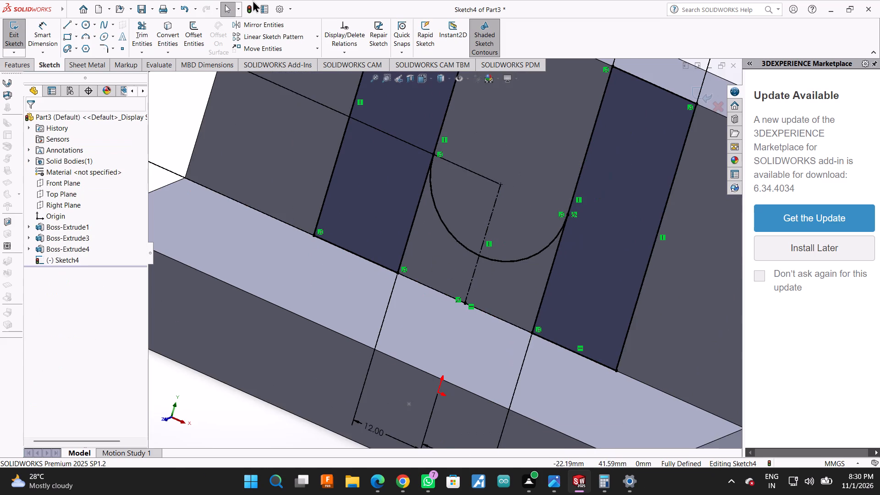
click(142, 31)
drag(402, 191, 428, 224)
drag(531, 276, 592, 306)
drag(503, 274, 572, 301)
Extrude the U-shaped profile 30 mm blind forward from the wall, merging it with the existing body.
scroll(547, 284, up, 5)
middle_drag(632, 226, 605, 230)
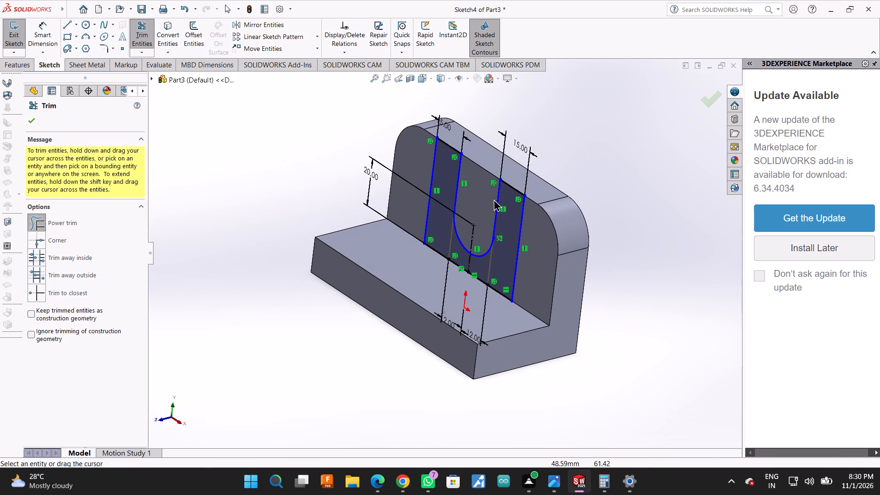
click(12, 73)
click(14, 67)
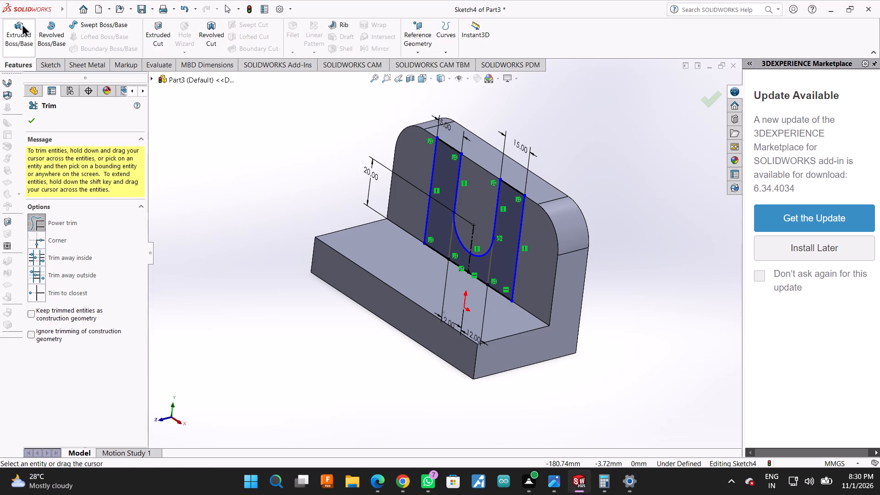
click(21, 22)
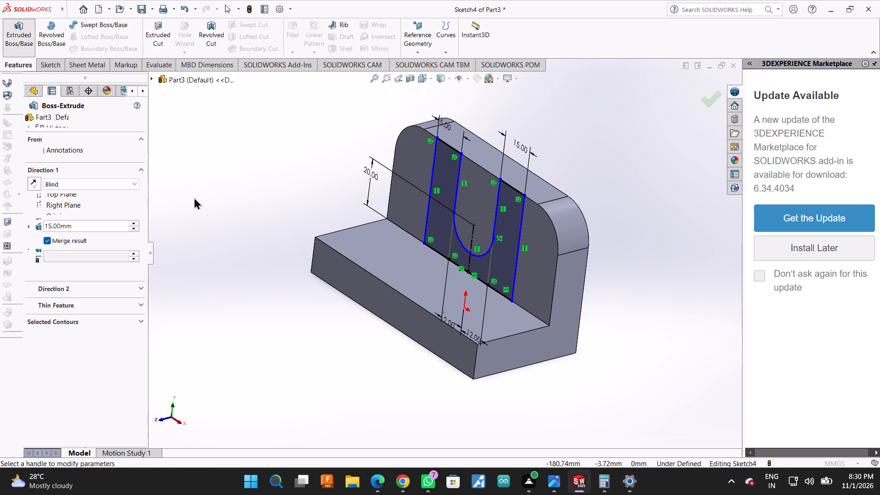
text(30)
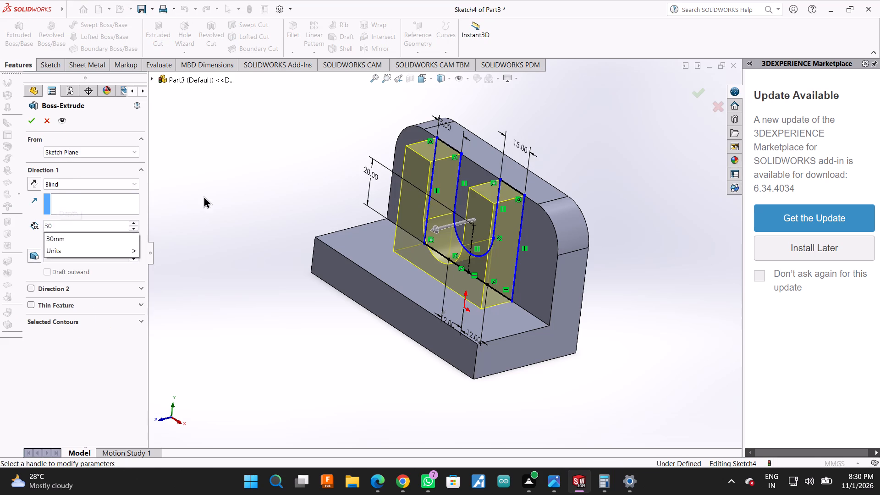
key(Return)
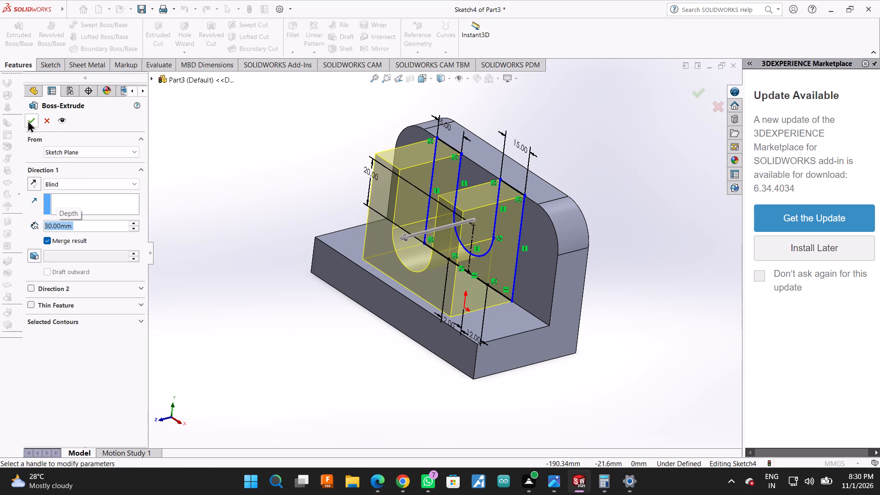
click(27, 121)
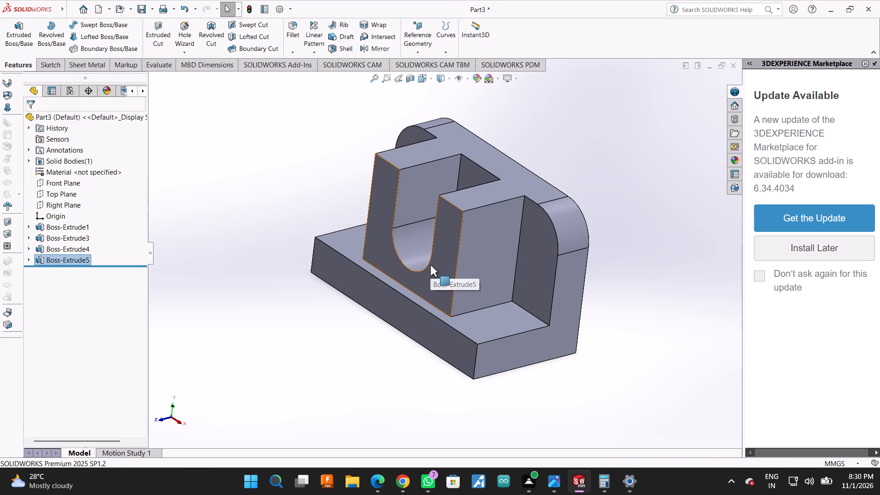
Start a new sketch on the front face of the U-shaped extrusion.
click(434, 266)
click(473, 242)
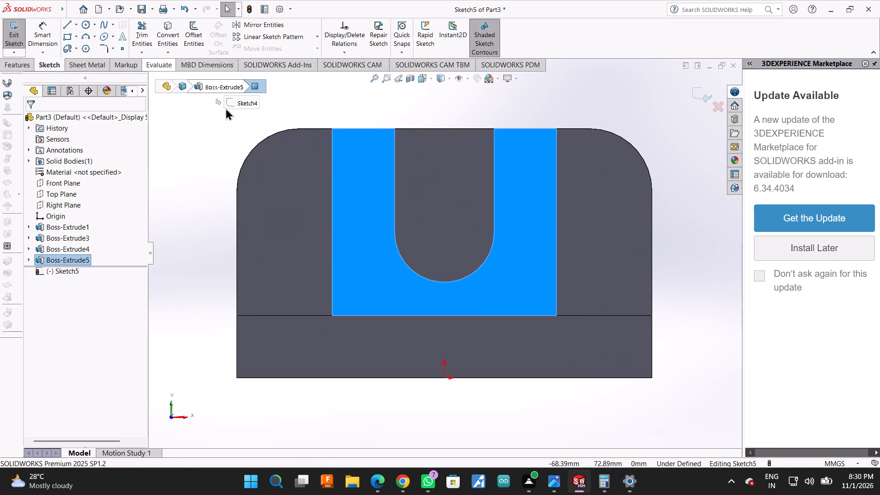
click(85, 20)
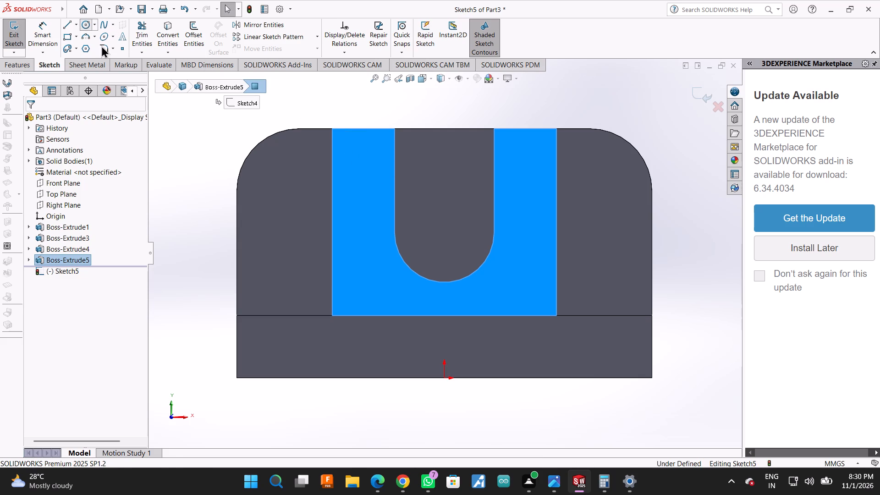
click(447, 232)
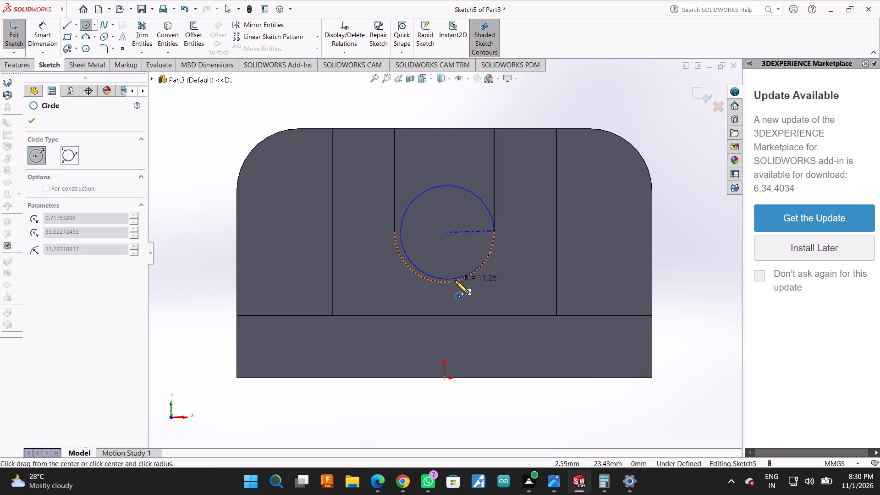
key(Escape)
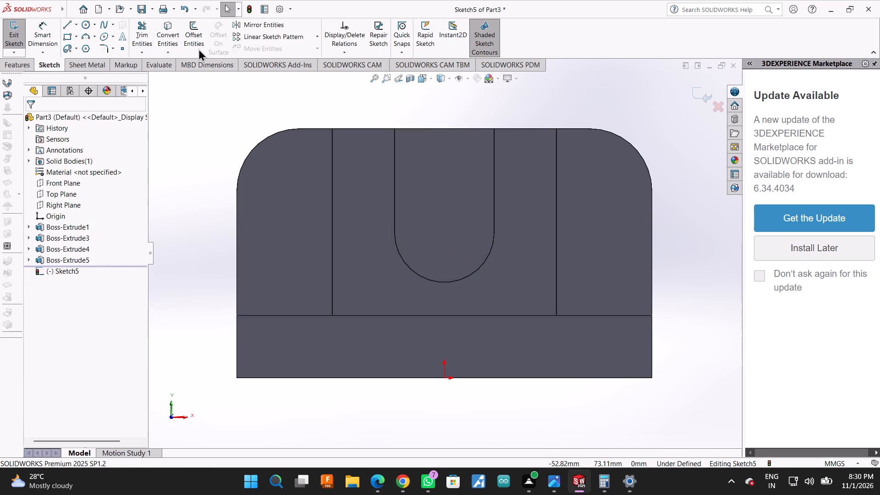
Sketch a 12 mm radius circle centred on the slot's rounded bottom, coinciding with its arc.
click(520, 42)
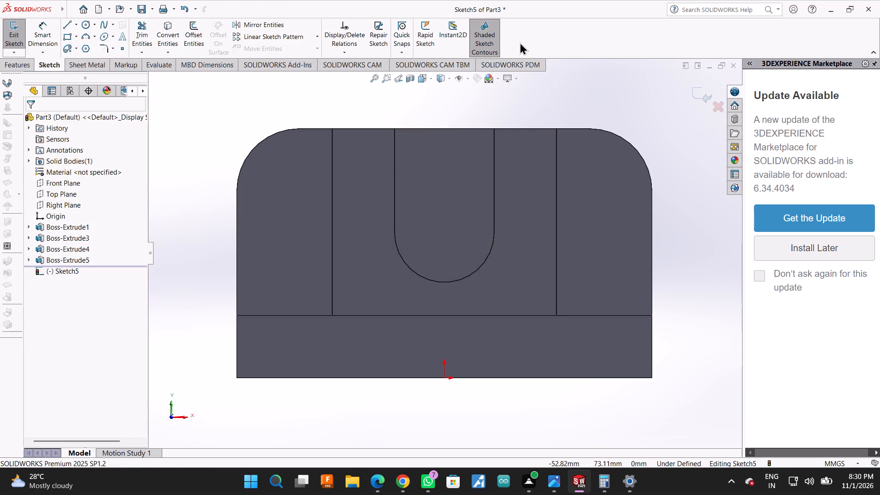
click(86, 23)
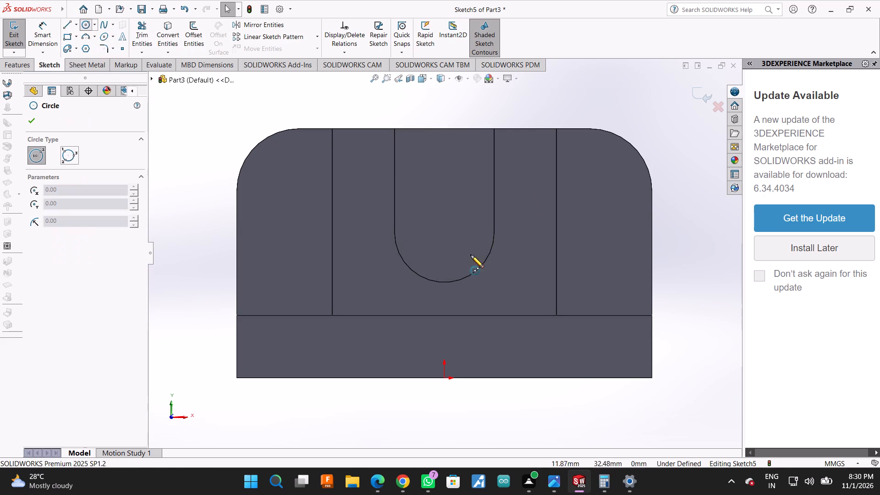
click(446, 233)
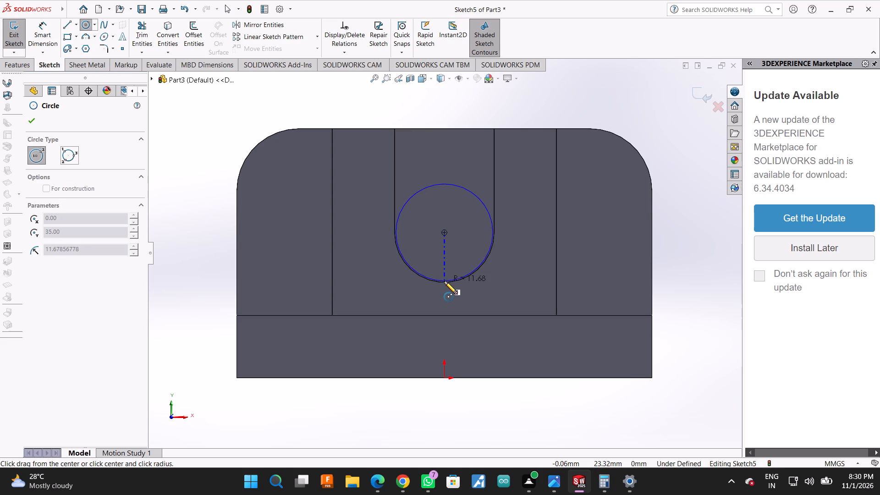
click(470, 272)
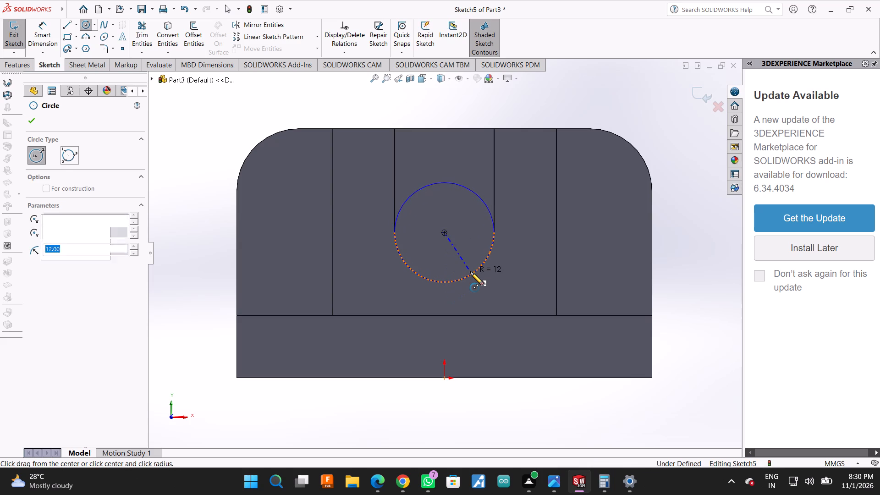
Sketch two 25 mm vertical lines from the circle's sides to the block's top edge, joined by a horizontal line along that edge.
click(69, 28)
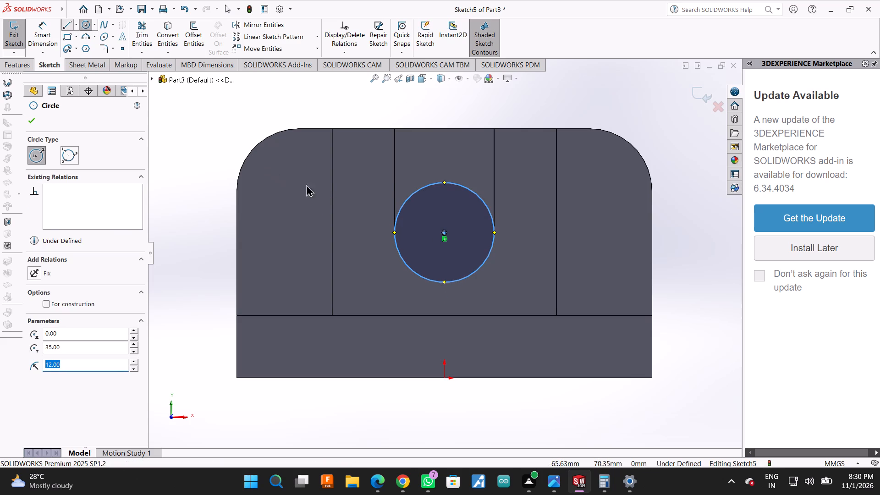
click(394, 233)
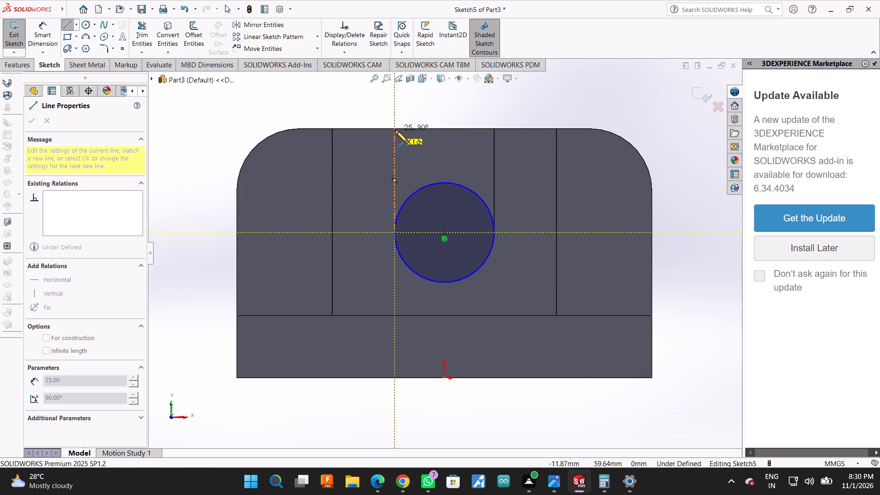
click(495, 130)
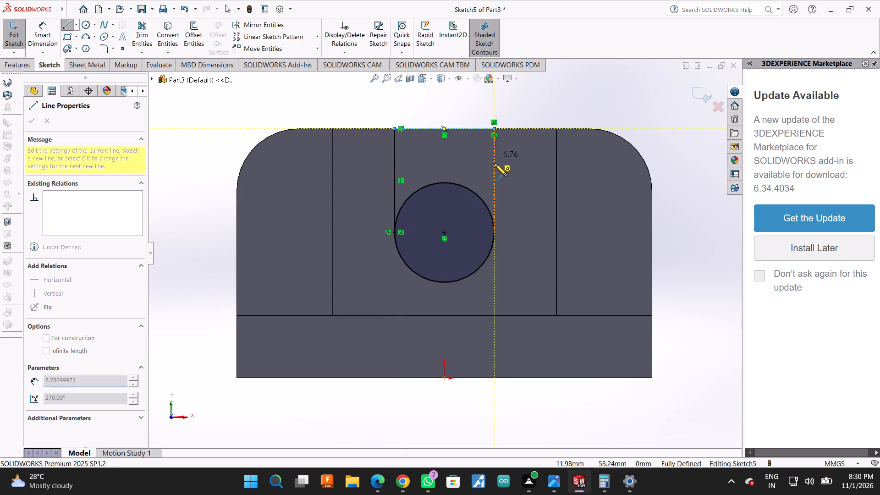
click(493, 232)
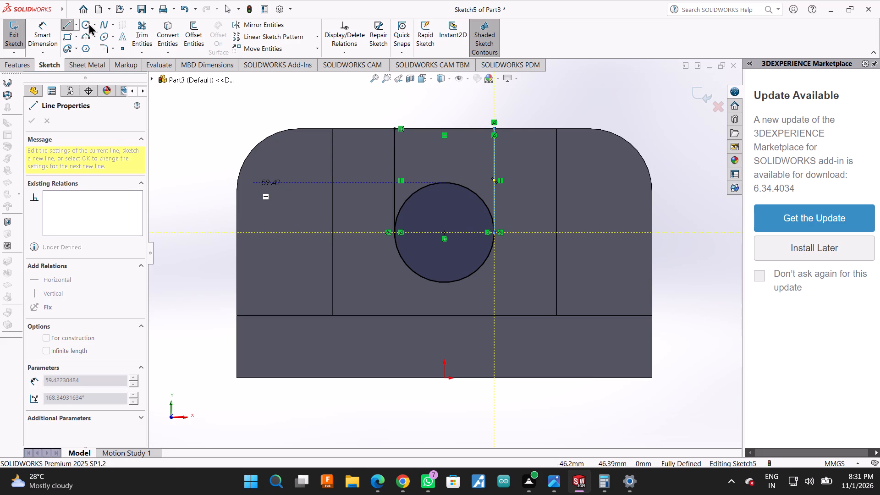
Trim away the upper half of the circle inside the slot outline.
click(139, 25)
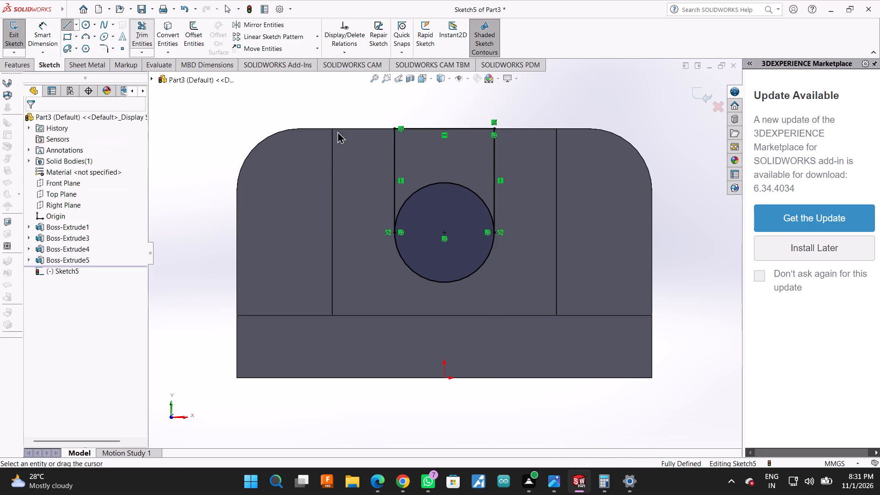
drag(434, 158, 433, 189)
Extrude-cut the closed U-shaped slot profile 45 mm blind through the block and rear wall.
scroll(387, 163, up, 3)
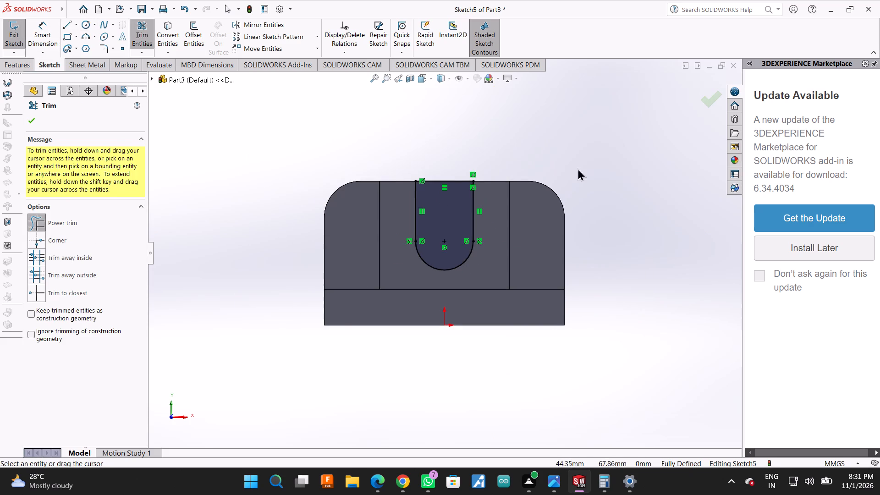
scroll(604, 147, up, 1)
middle_drag(604, 147, 573, 220)
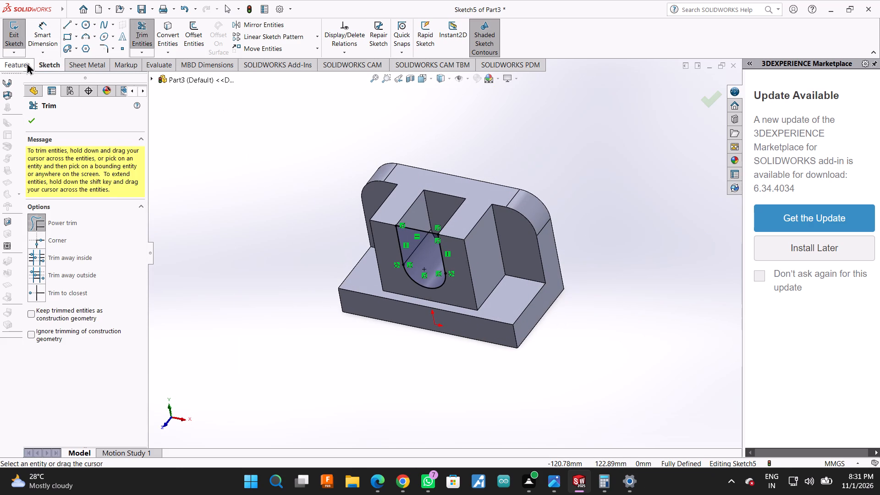
click(27, 62)
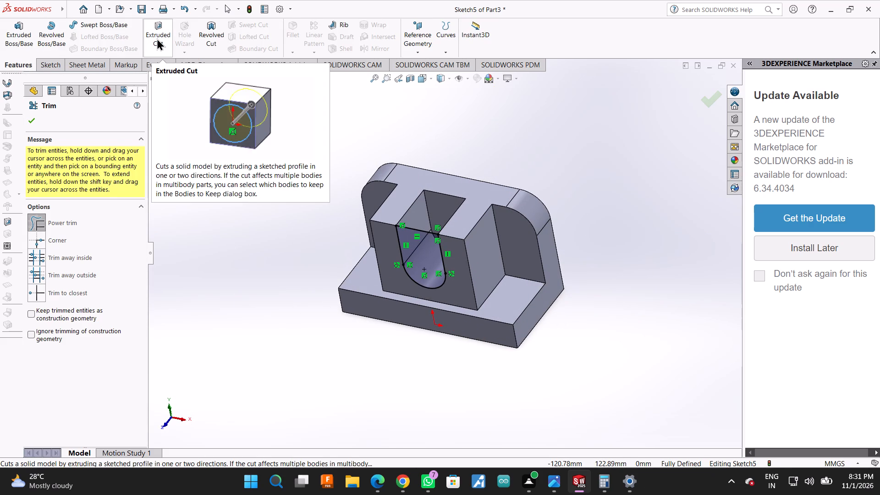
click(157, 35)
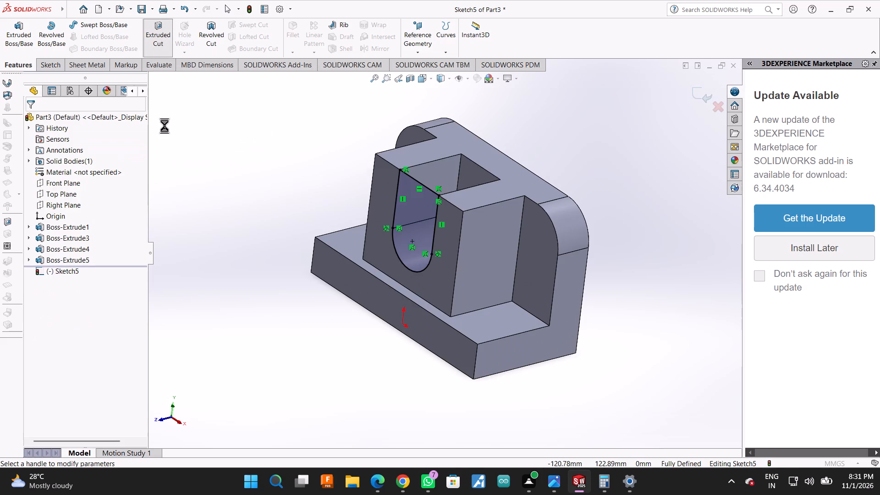
double_click(94, 229)
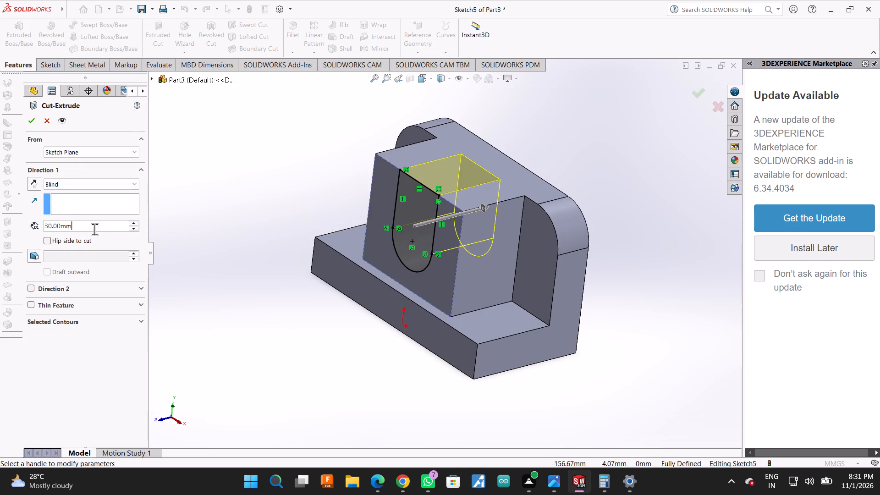
text(45)
key(Return)
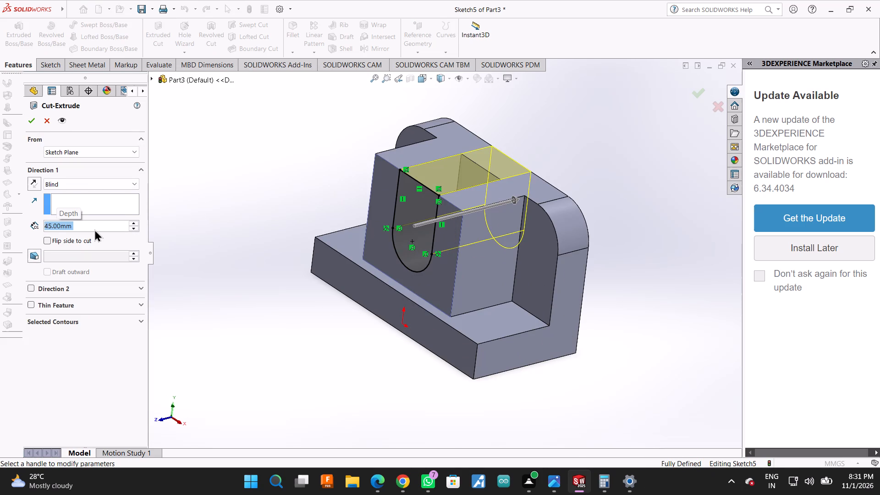
click(30, 117)
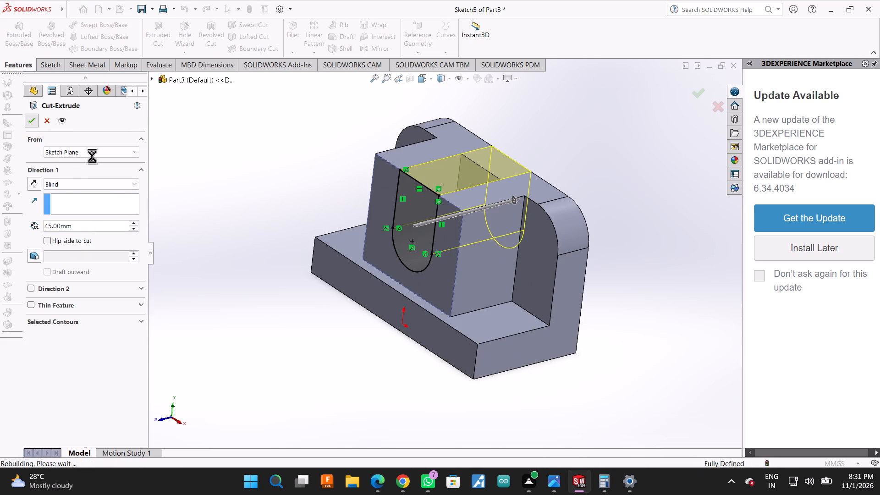
Select the right-hand outer side face of the U-shaped block and orient the view normal to it.
scroll(271, 205, up, 4)
middle_drag(289, 232, 316, 243)
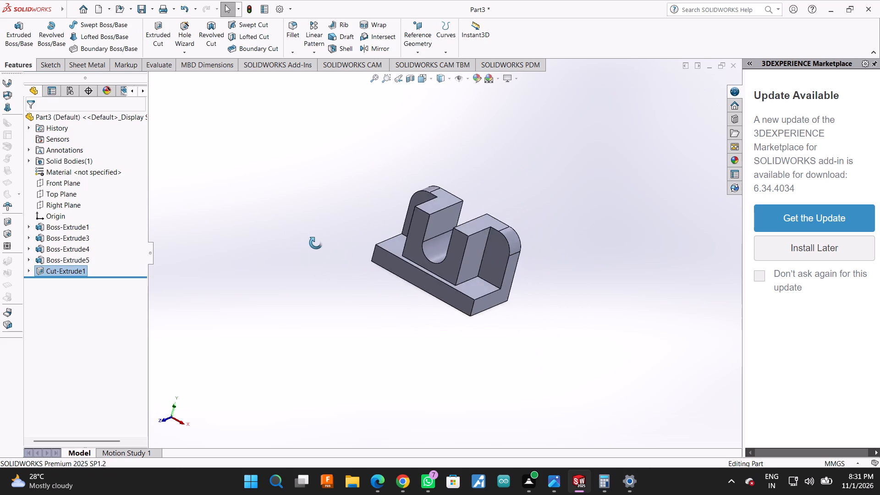
middle_drag(316, 243, 419, 359)
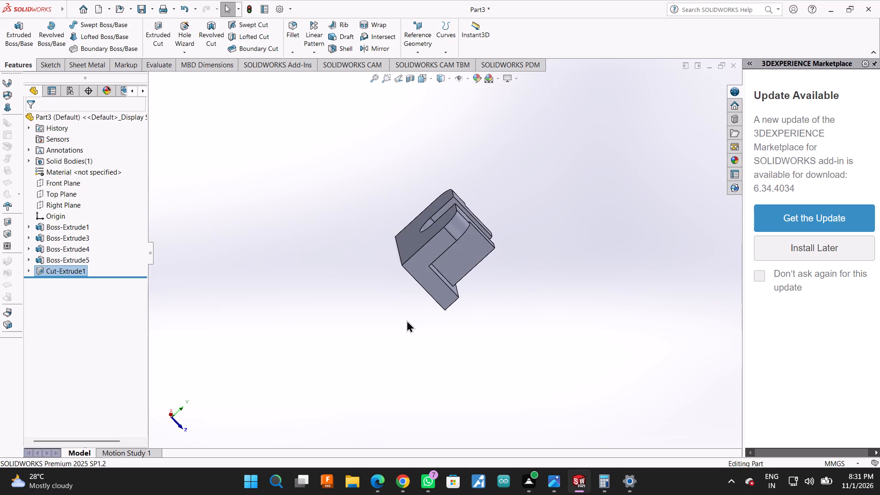
middle_drag(542, 297, 425, 245)
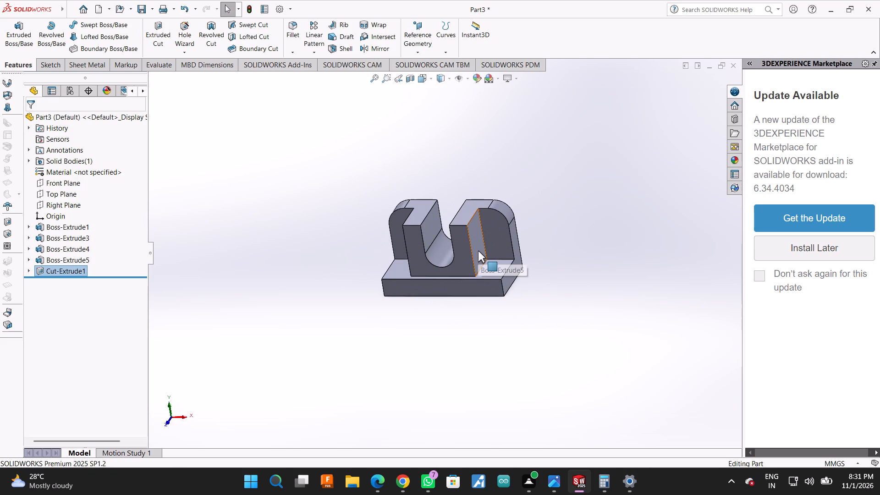
click(481, 247)
click(524, 227)
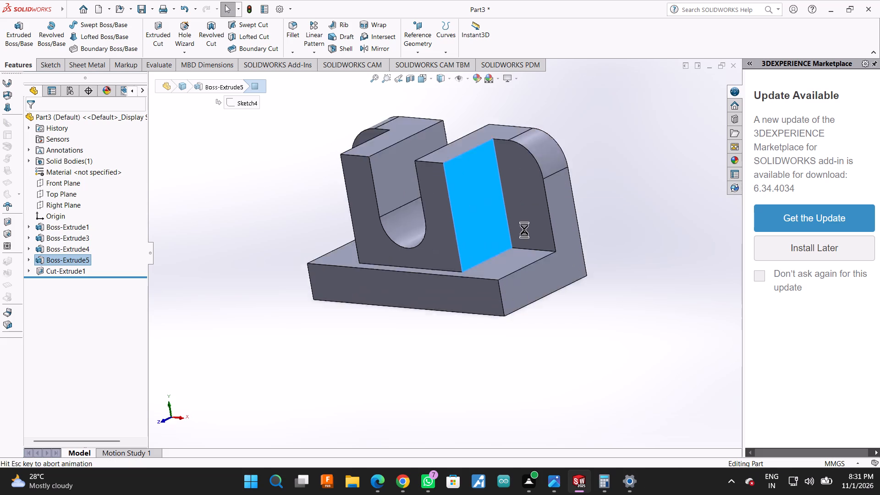
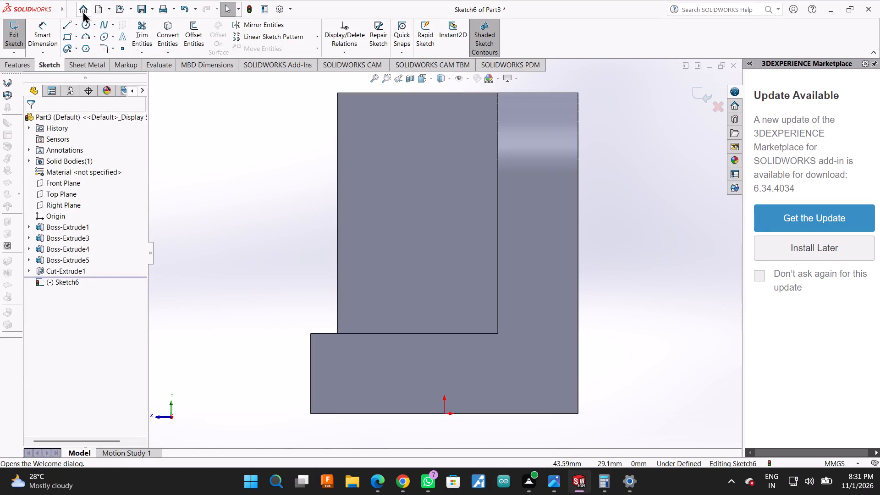
Sketch a circle of about 4.5 mm radius on the upper part of the U-shaped block's right-hand side face.
click(87, 27)
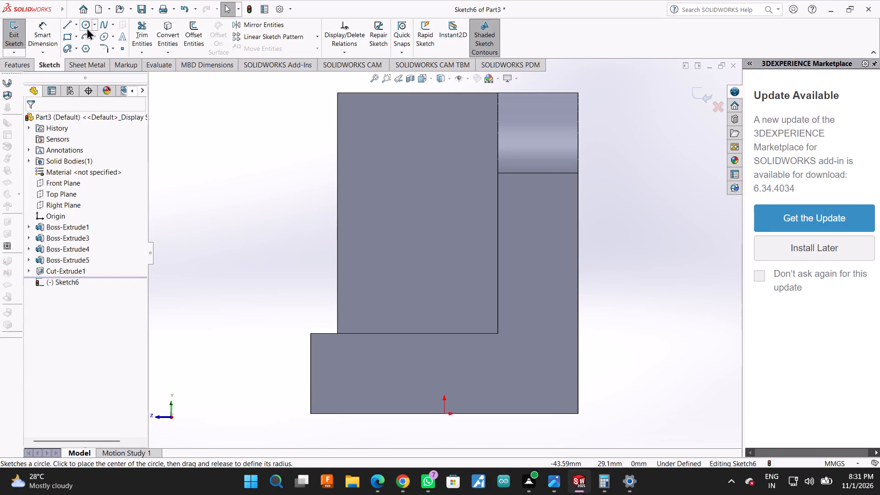
click(413, 188)
click(421, 211)
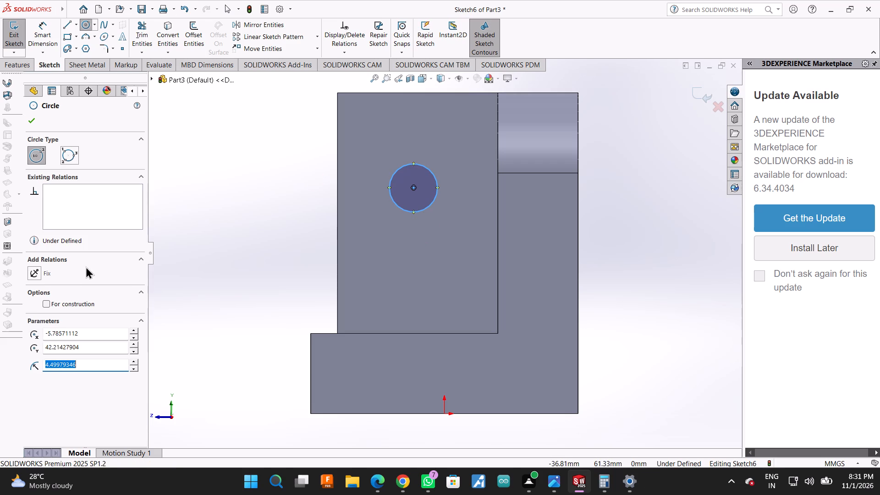
Dimension the circle's centre 30 mm above the base's top edge and 15 mm from the rear wall's front edge.
click(47, 30)
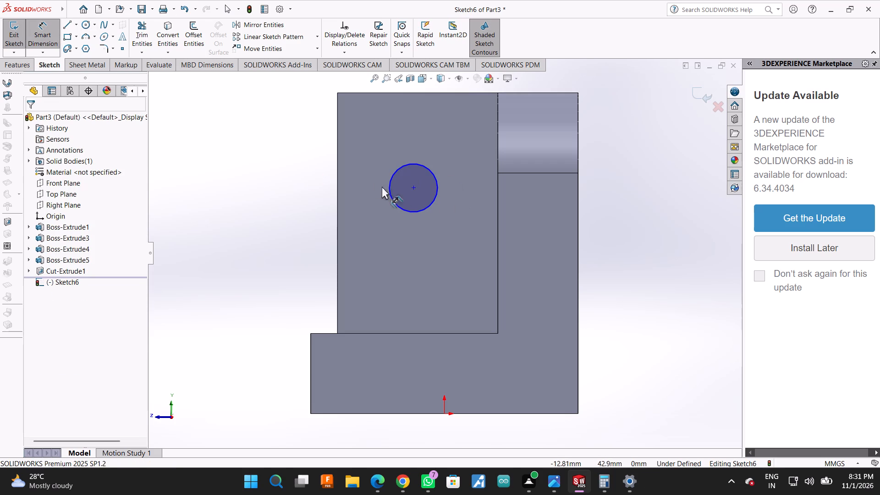
click(413, 187)
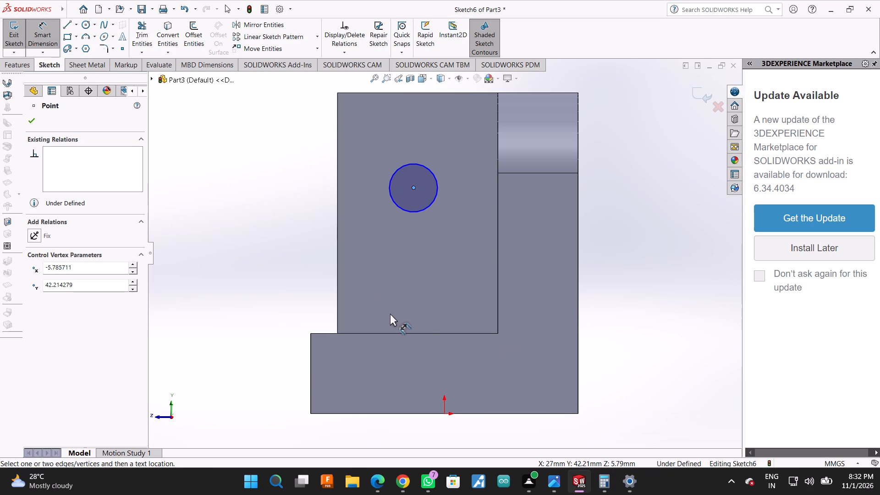
click(419, 334)
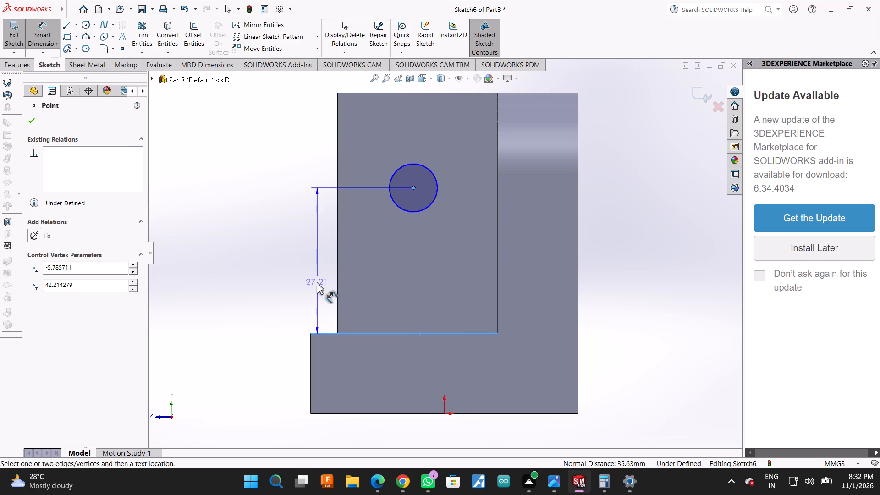
click(308, 282)
text(30)
key(Return)
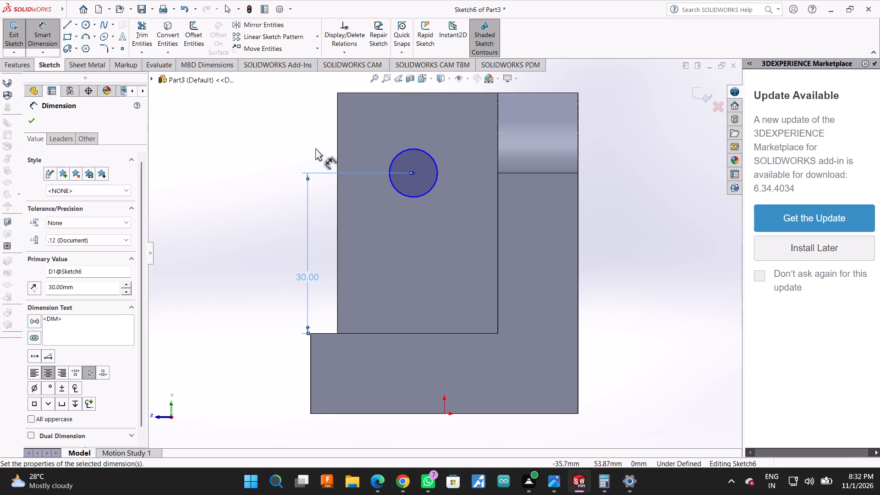
click(413, 173)
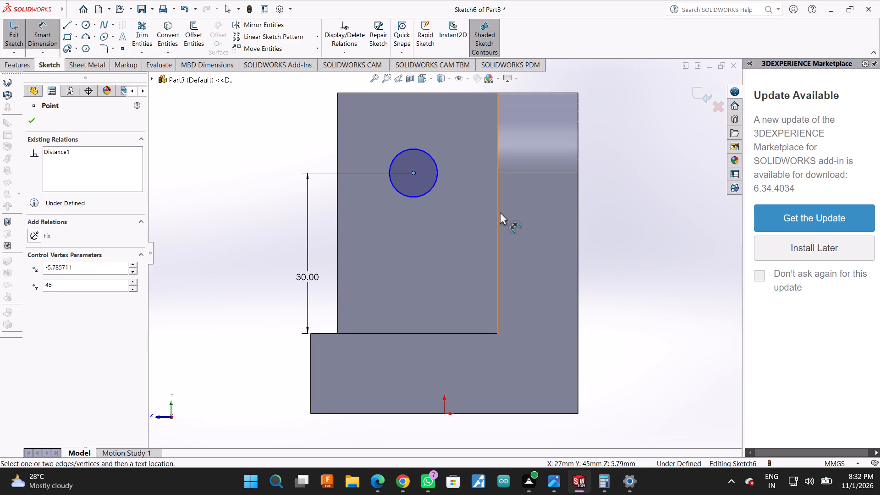
click(499, 215)
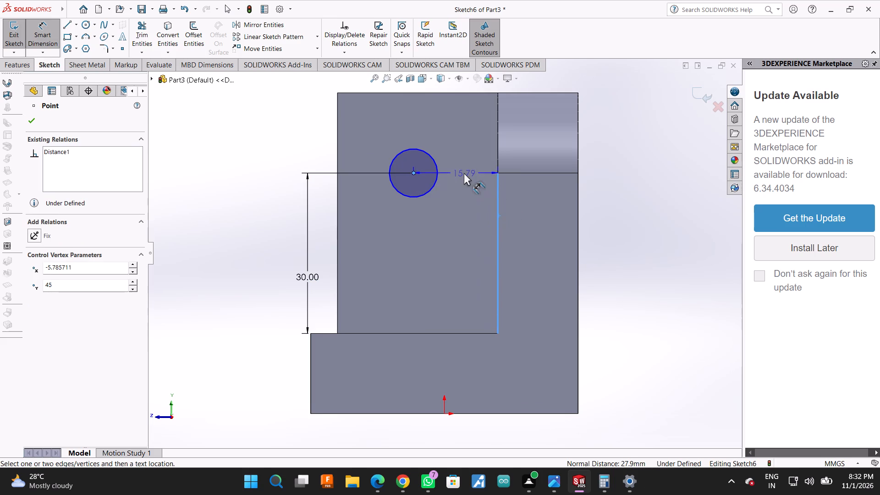
scroll(464, 173, up, 2)
click(469, 110)
text(15)
key(Return)
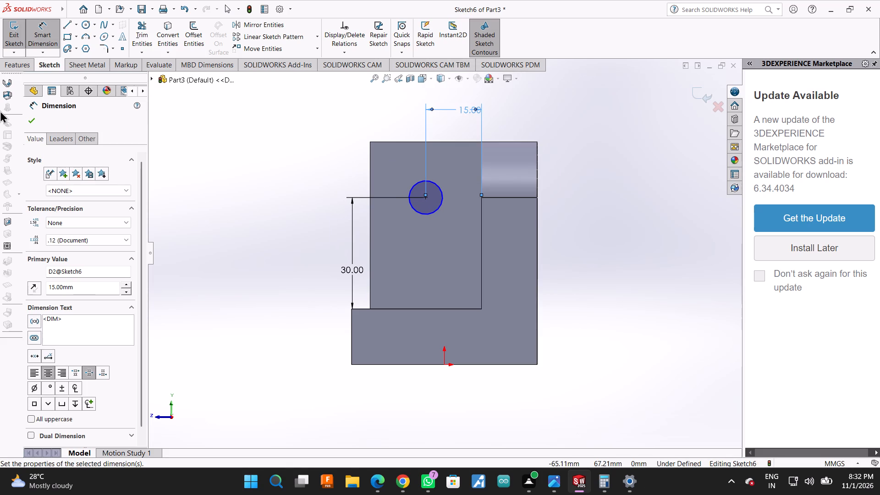
click(34, 114)
Extrude-cut the circle 15 mm blind into the right-hand arm of the U-shaped block.
middle_click(176, 148)
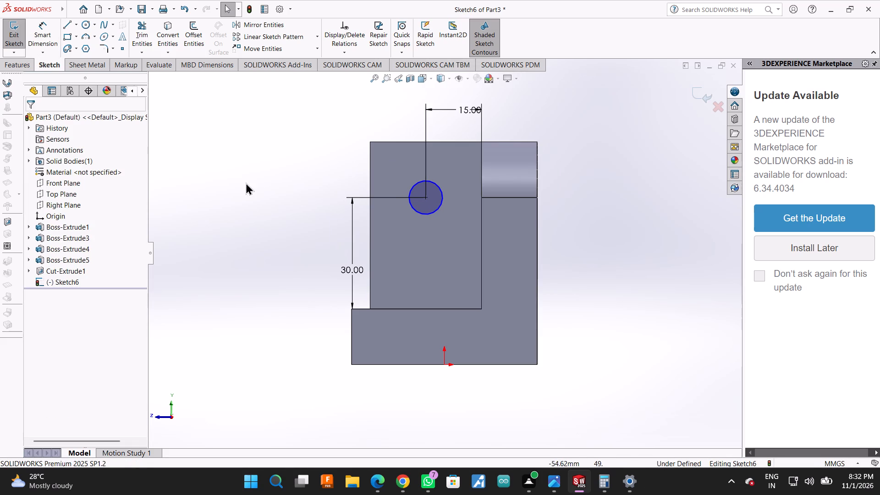
middle_drag(368, 144, 478, 245)
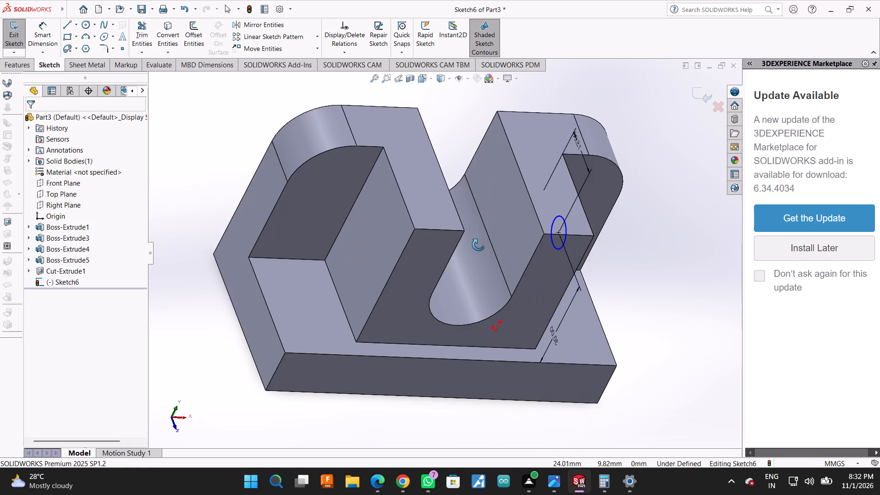
middle_drag(478, 245, 462, 247)
click(59, 65)
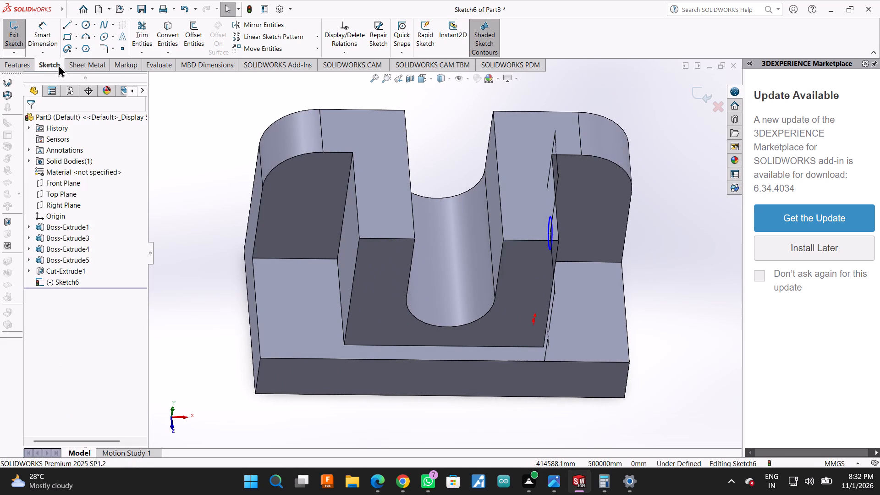
click(58, 65)
click(11, 63)
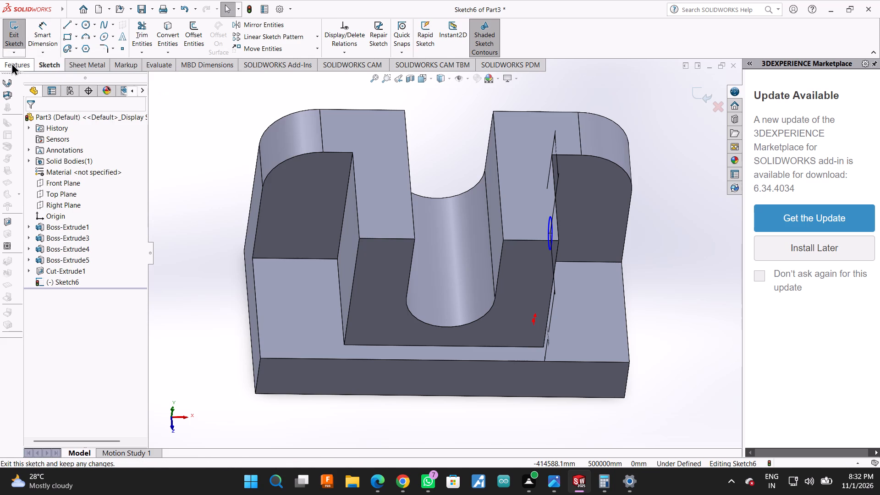
click(154, 28)
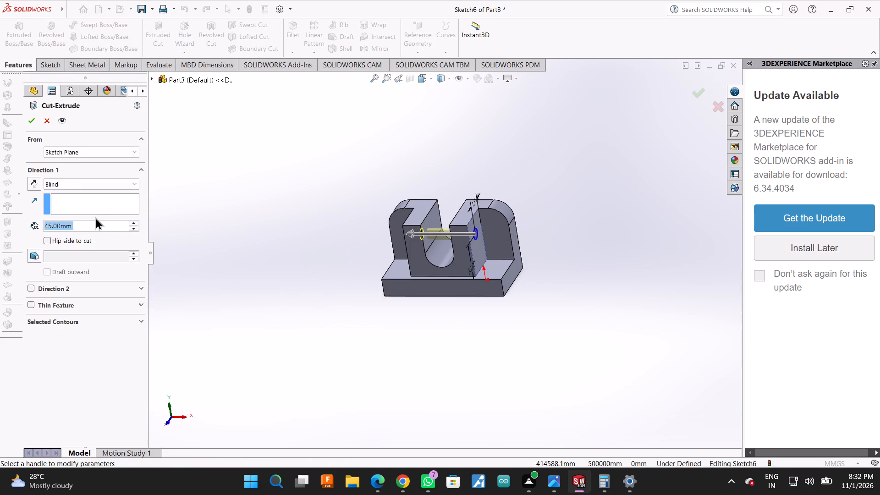
text(15)
key(Return)
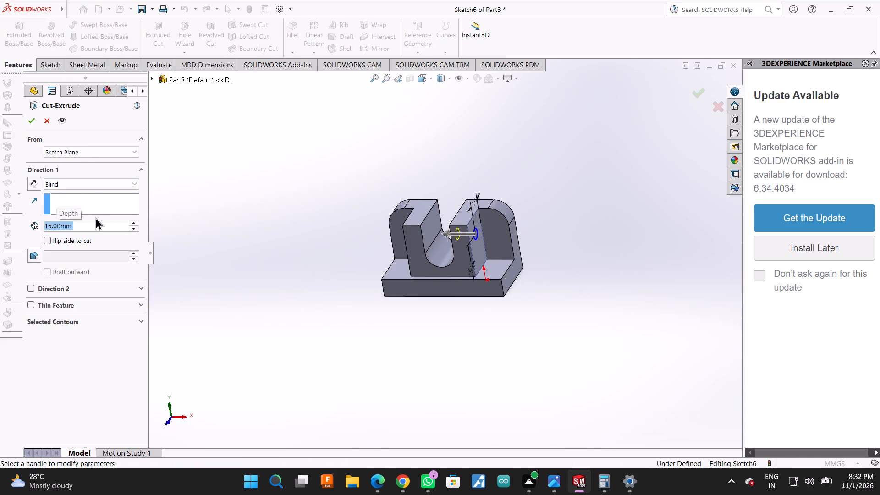
click(33, 126)
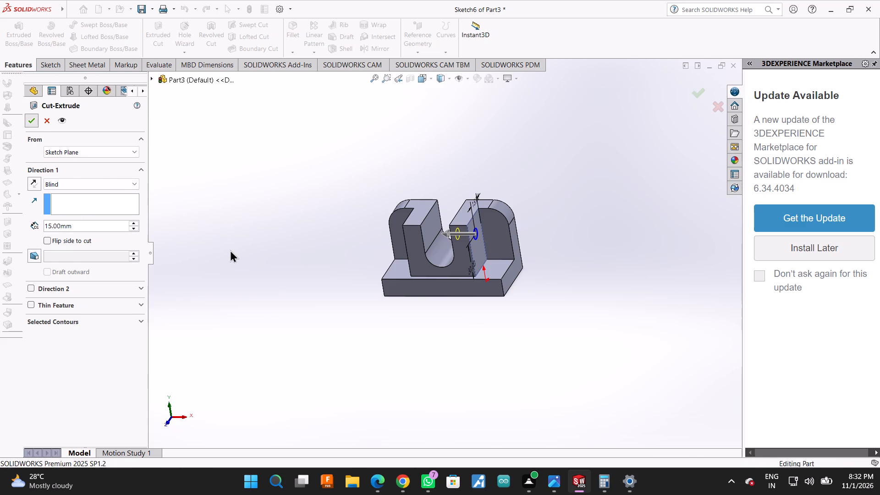
Start a sketch on the block's left-hand outer side face and draw a circle of about 6.1 mm radius near its top.
middle_drag(289, 195, 294, 195)
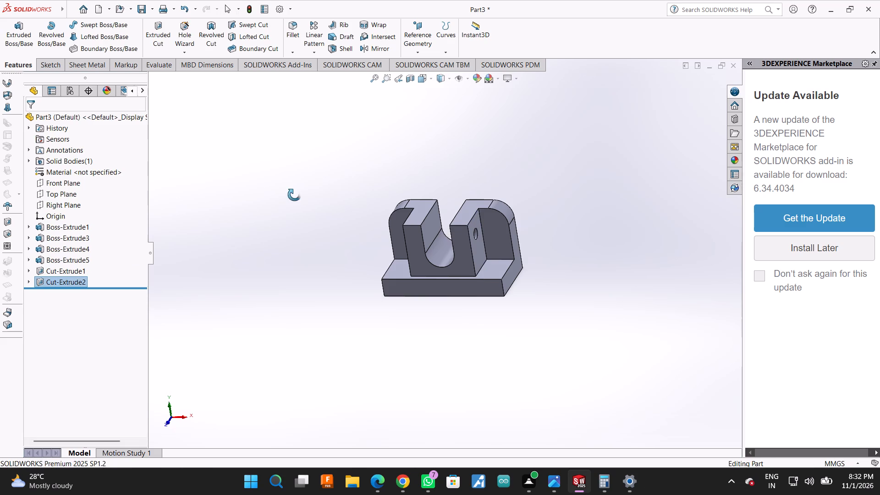
middle_drag(294, 195, 359, 239)
click(440, 248)
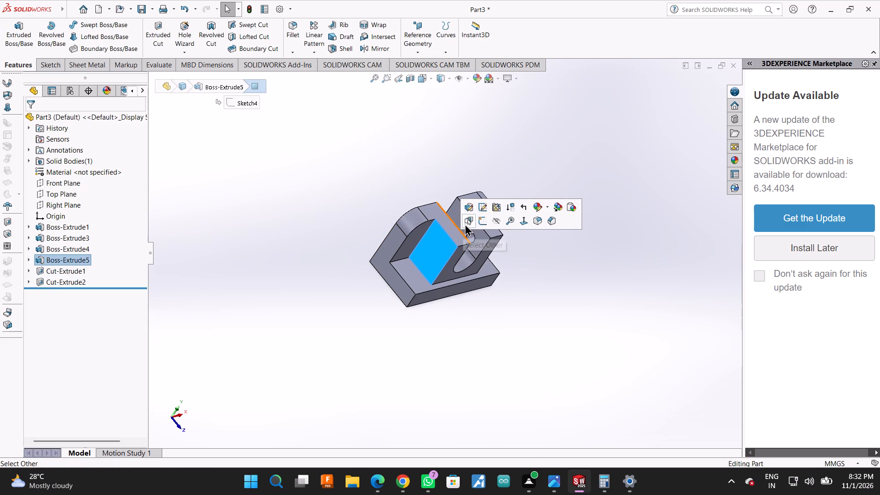
click(488, 224)
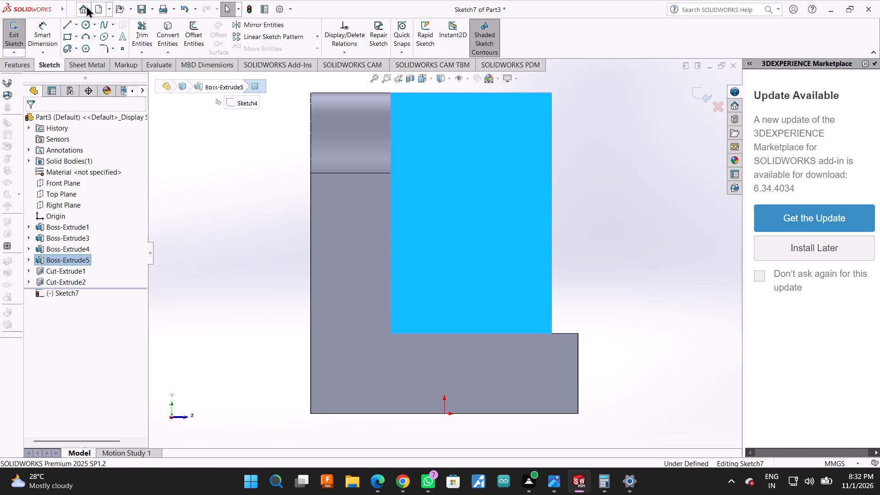
click(85, 21)
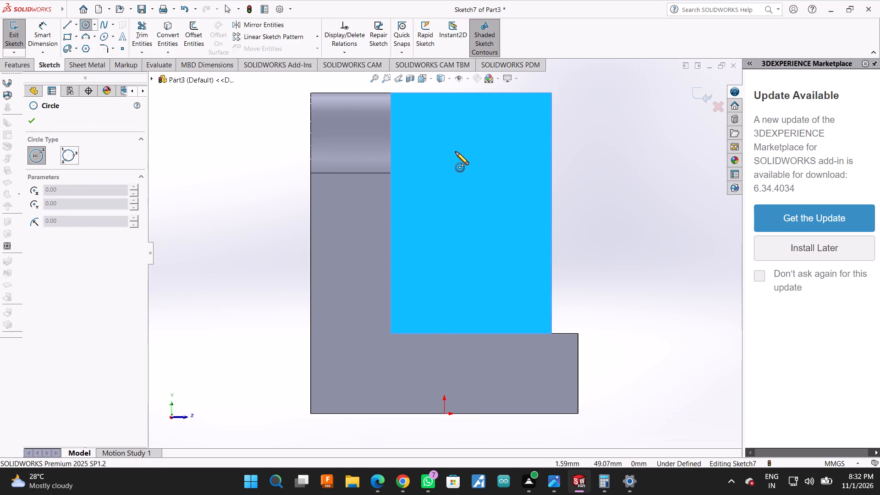
click(474, 142)
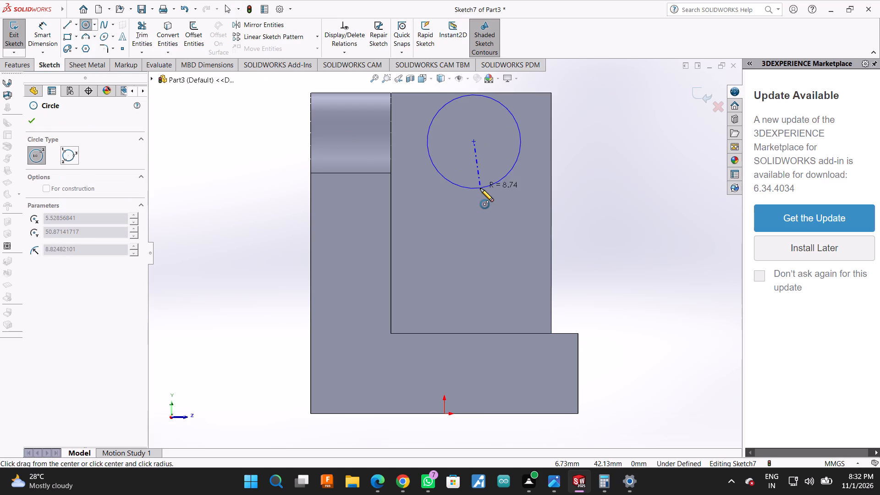
click(478, 174)
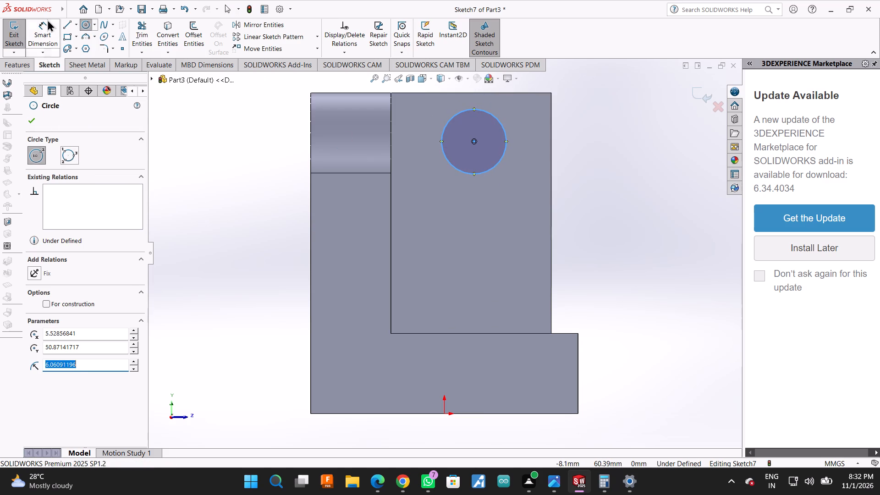
Dimension the new circle's centre 30 mm above the base's top edge and 15 mm from the rear wall's front edge.
click(47, 26)
click(474, 142)
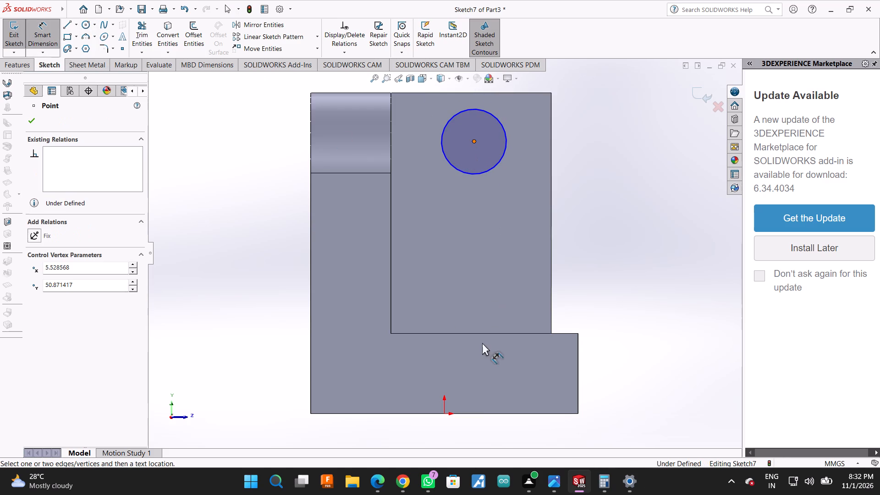
click(491, 334)
click(605, 266)
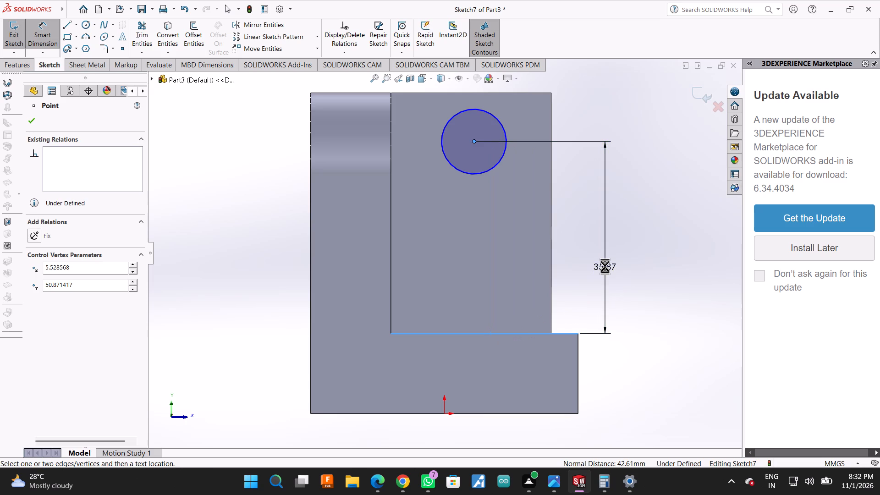
text(30)
key(Return)
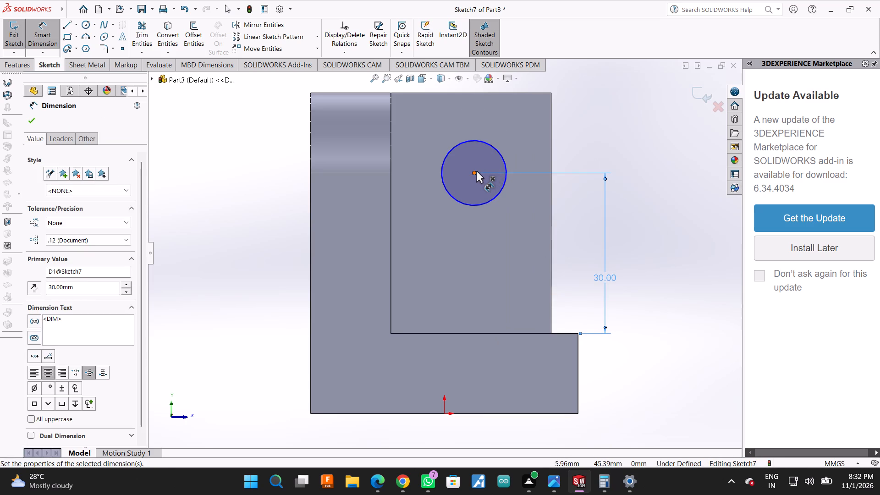
click(476, 171)
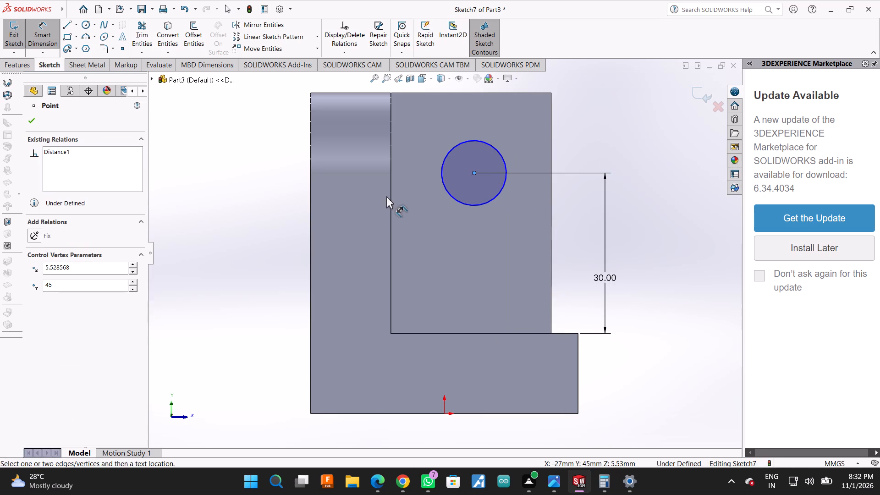
click(391, 202)
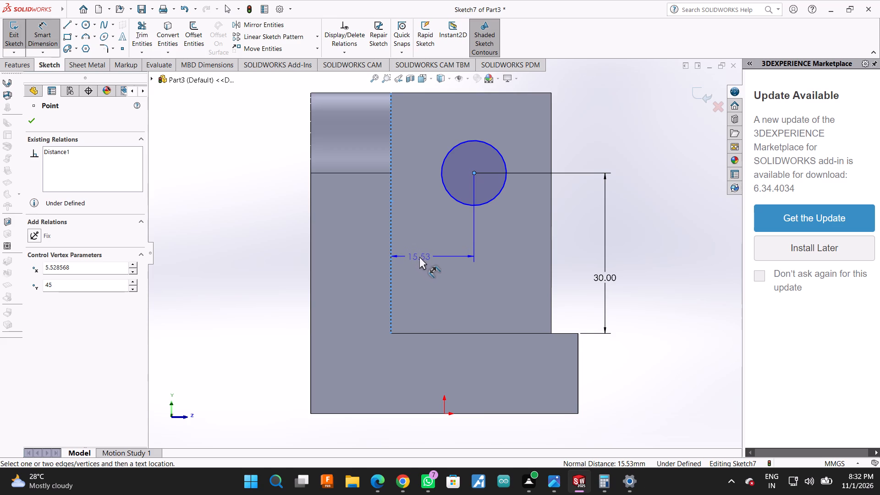
click(419, 257)
text(15)
key(Return)
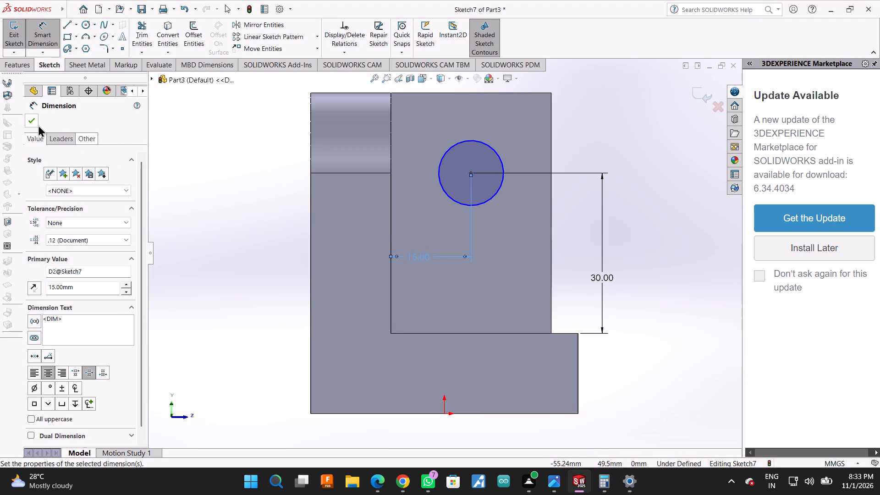
click(38, 125)
Extrude-cut the circle 15 mm blind into the left-hand arm of the U-shaped block.
scroll(449, 226, up, 2)
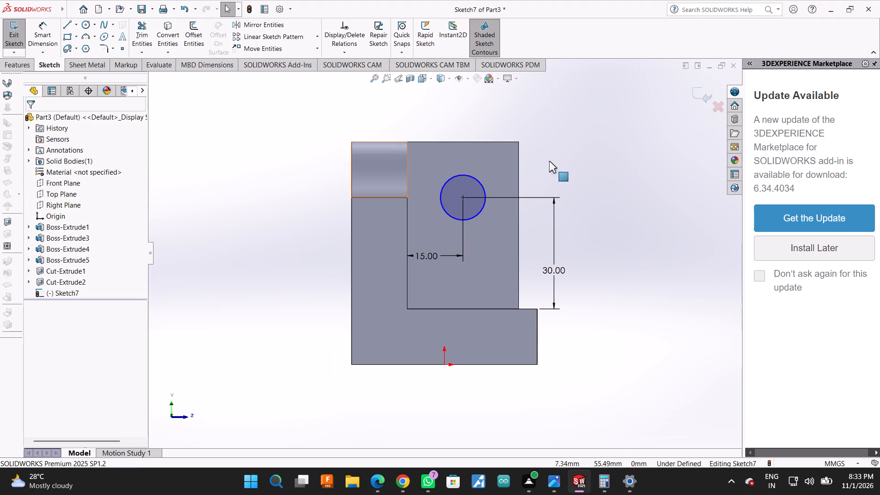
middle_drag(618, 164, 561, 219)
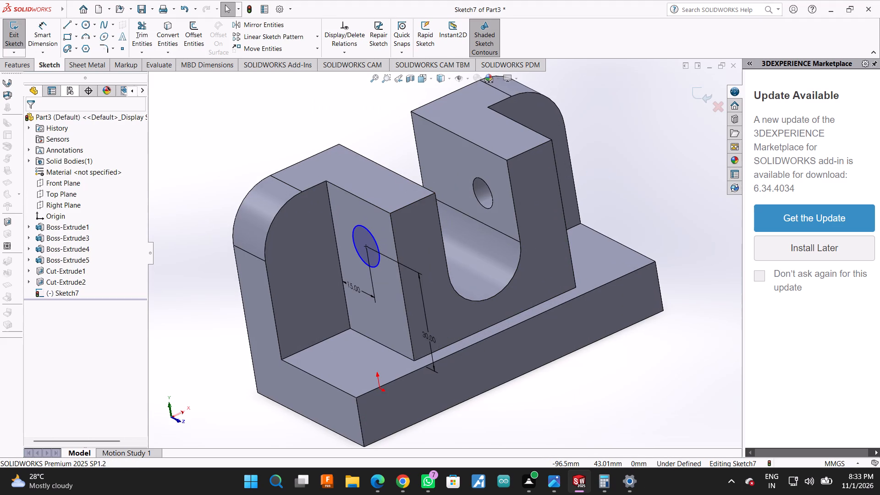
click(25, 65)
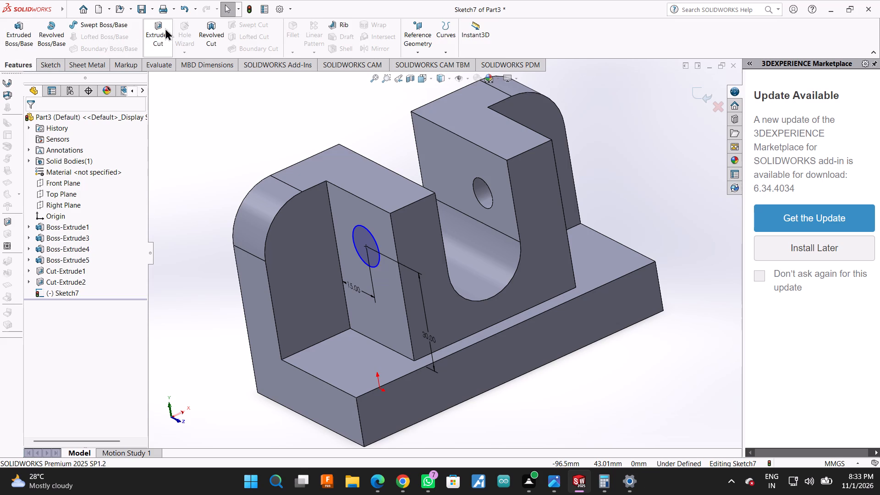
click(168, 28)
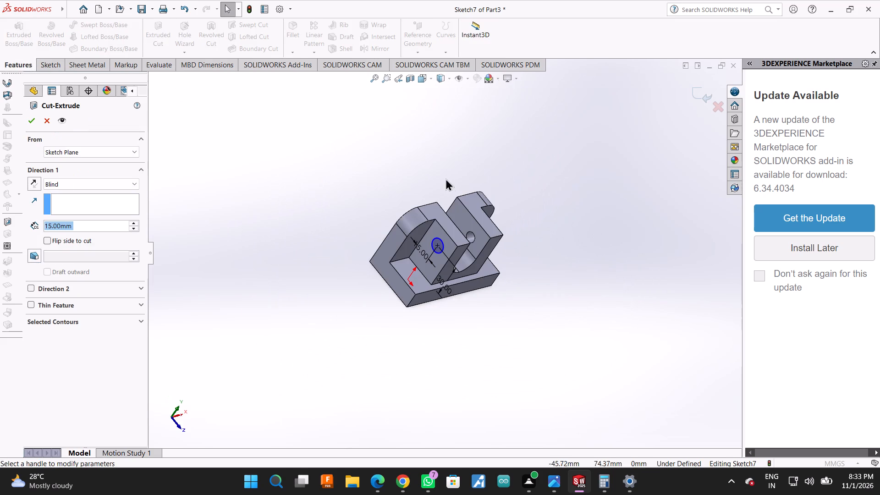
middle_drag(584, 268, 548, 239)
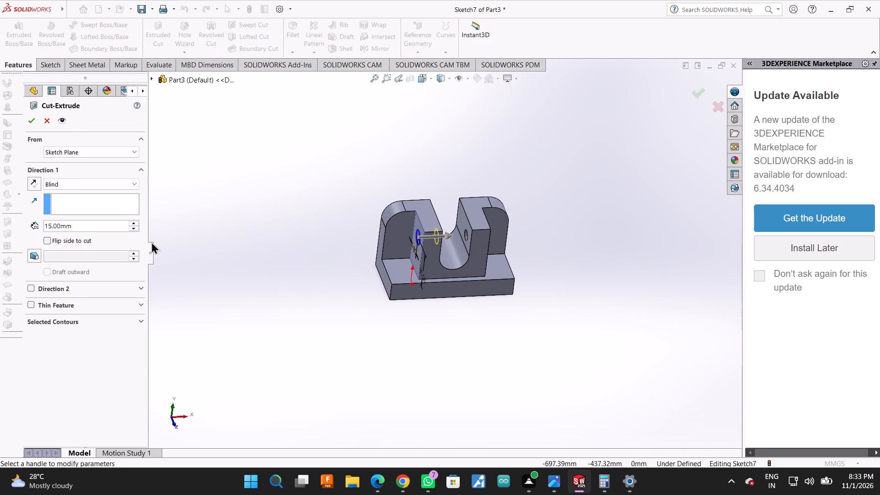
click(31, 120)
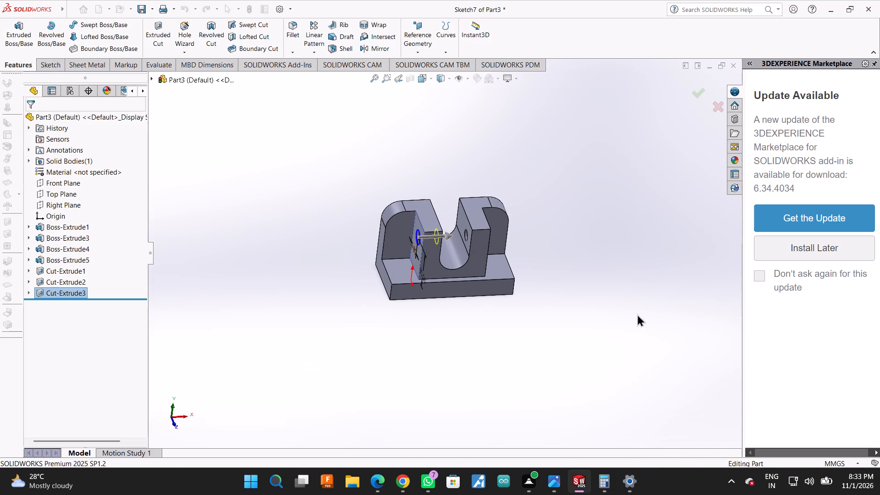
middle_drag(595, 275, 573, 286)
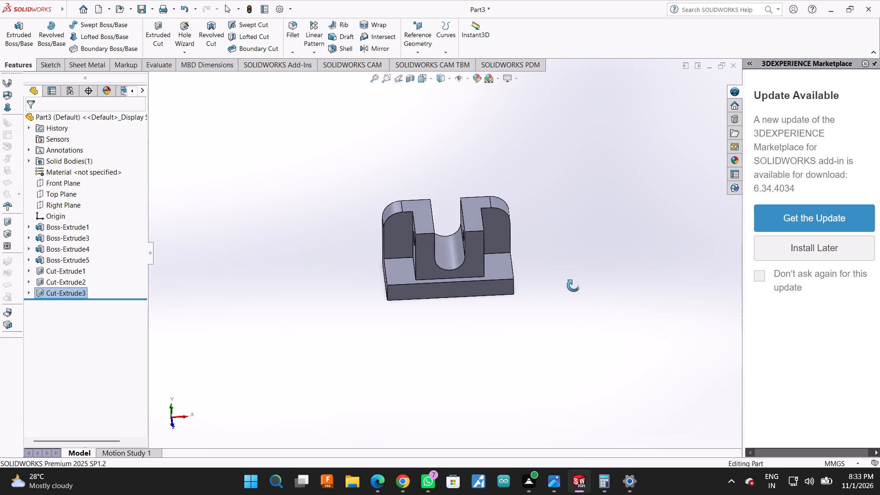
Start a sketch on the base's top face and draw a circle of about 6.1 mm radius on its right-hand side.
middle_drag(573, 286, 561, 312)
click(499, 269)
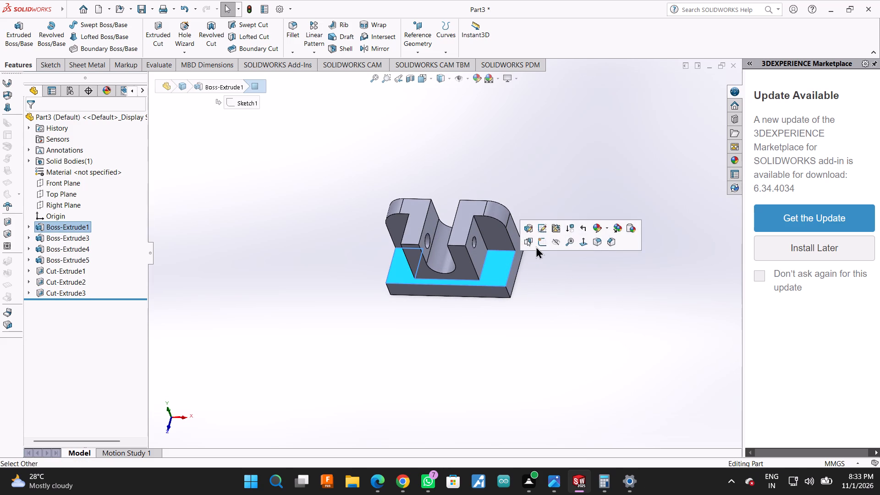
click(536, 246)
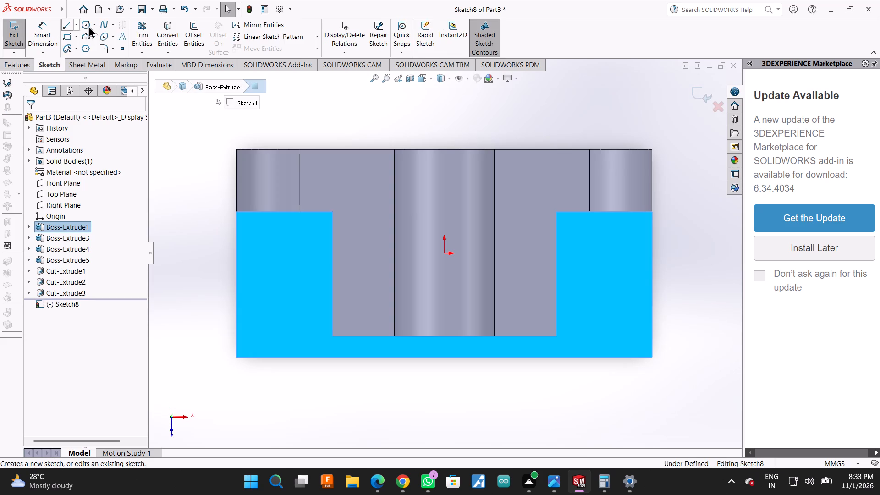
click(88, 26)
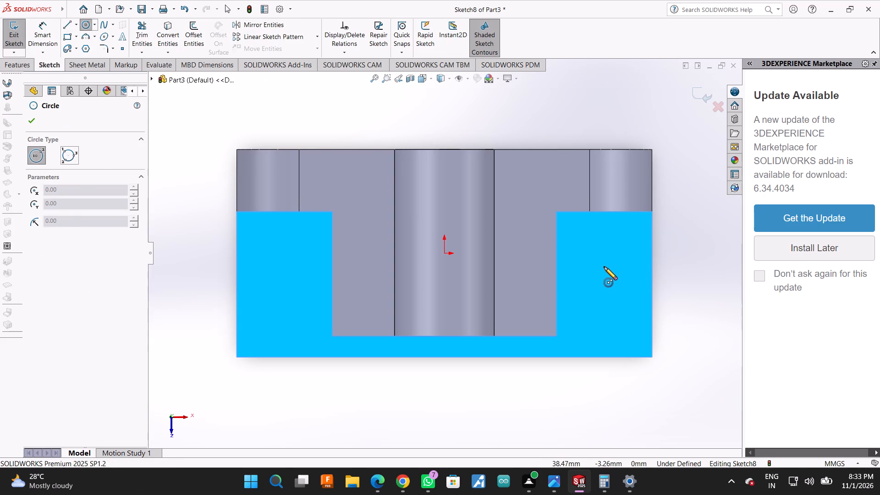
click(604, 267)
click(611, 291)
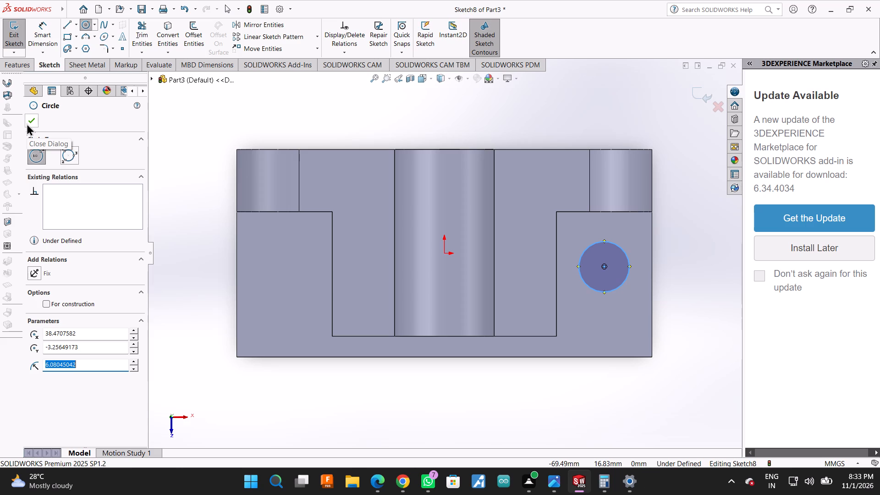
Dimension the circle's centre 15 mm from the base's right-hand edge and 15 mm from its front edge.
click(36, 27)
click(605, 268)
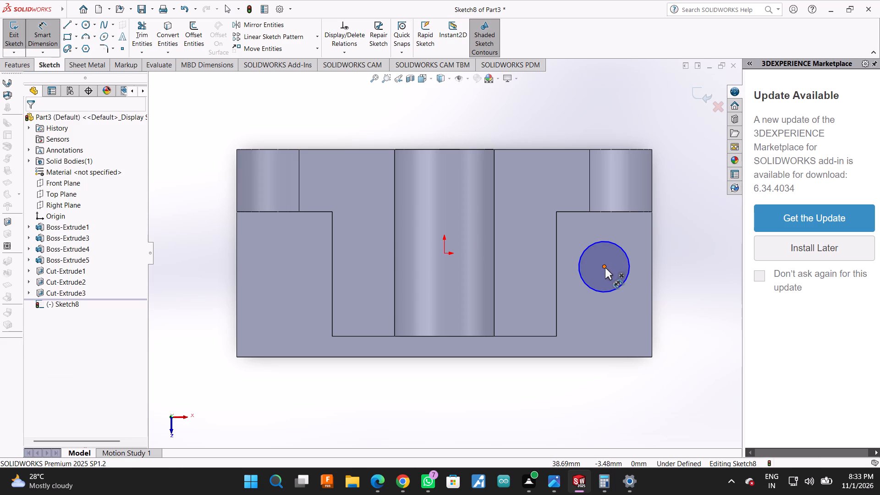
click(652, 264)
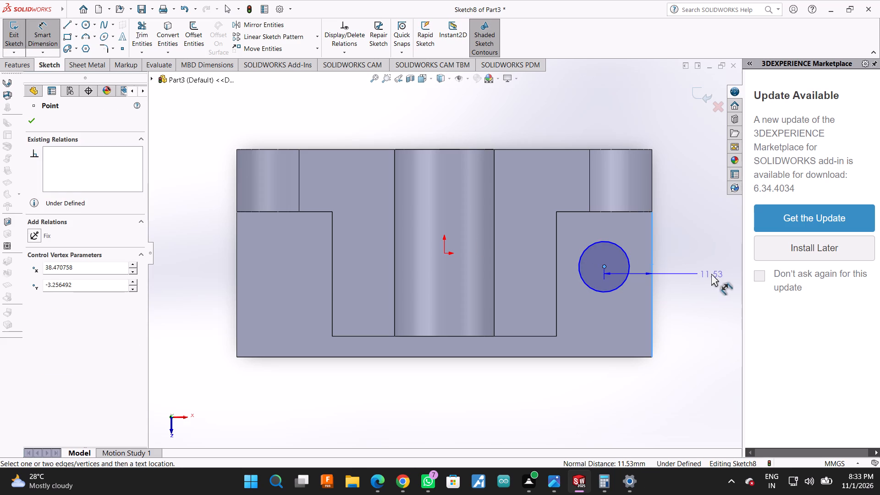
click(711, 267)
text(15)
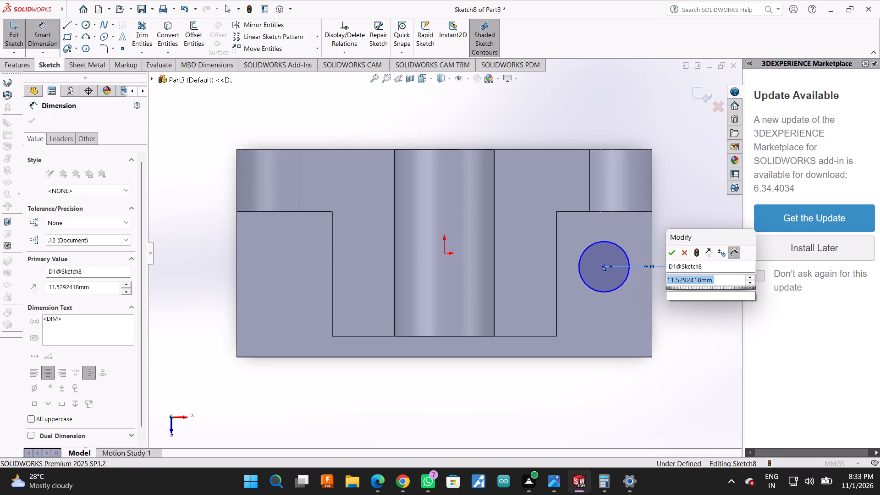
key(Return)
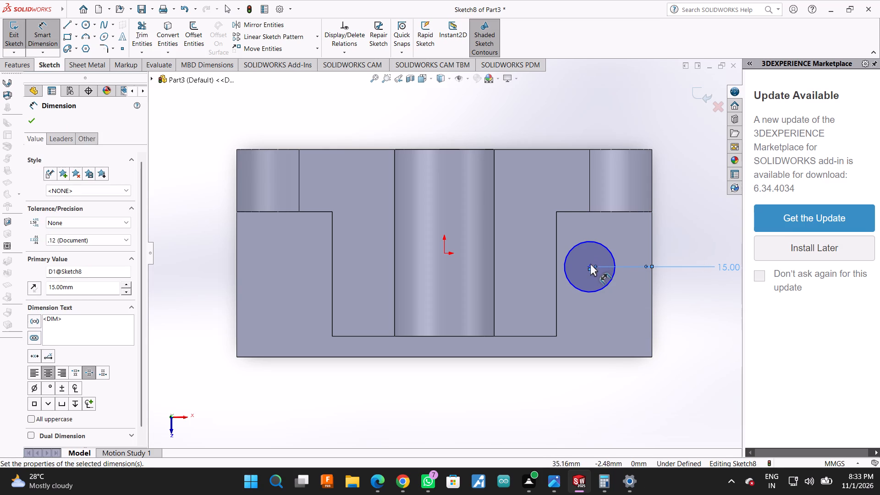
click(590, 267)
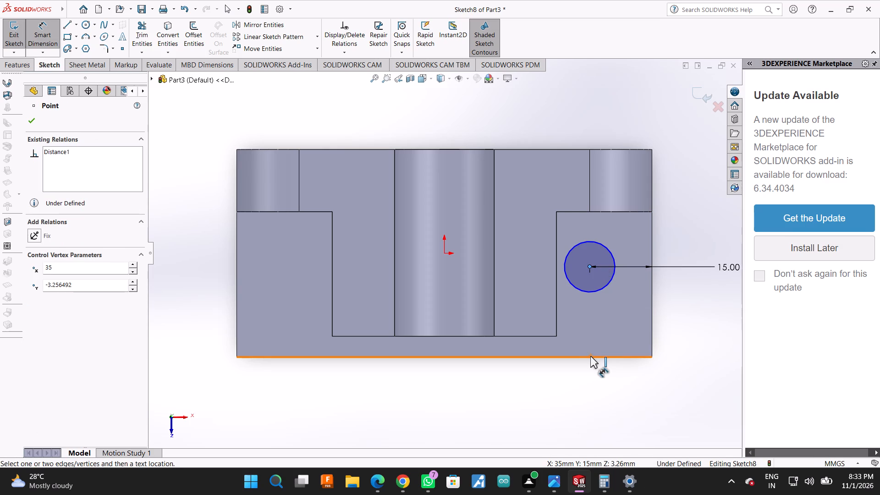
click(590, 356)
click(680, 324)
text(15)
key(Return)
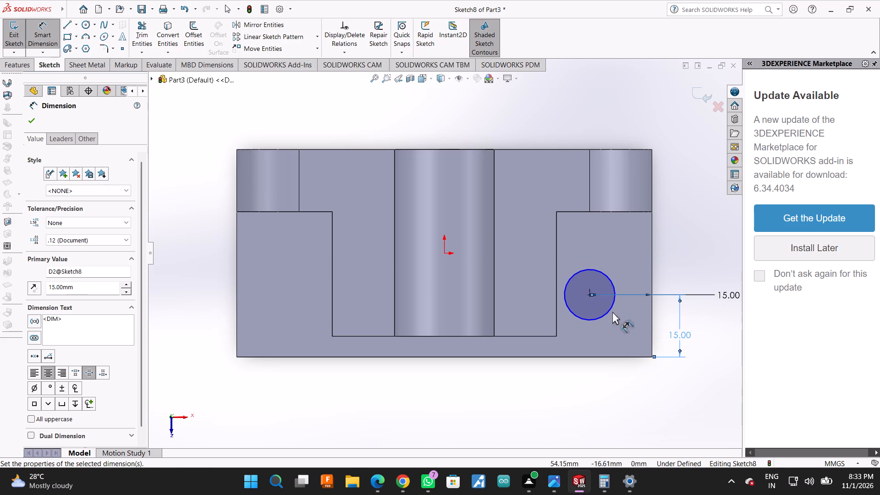
click(31, 123)
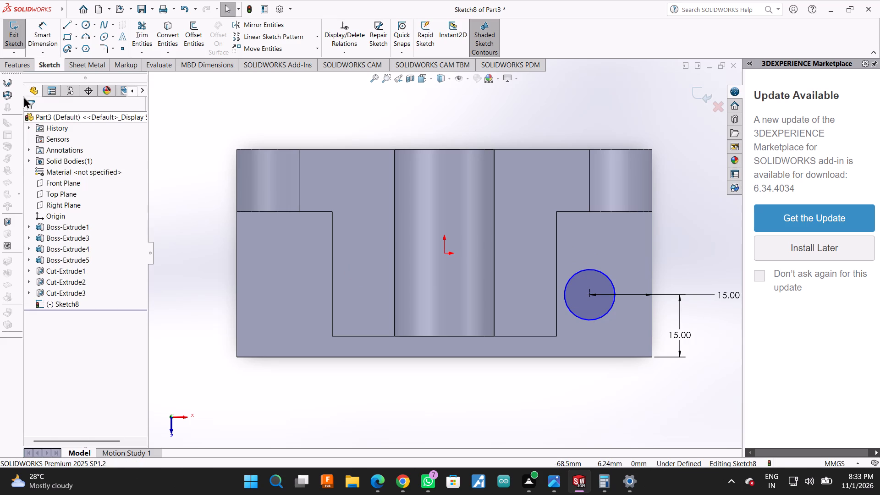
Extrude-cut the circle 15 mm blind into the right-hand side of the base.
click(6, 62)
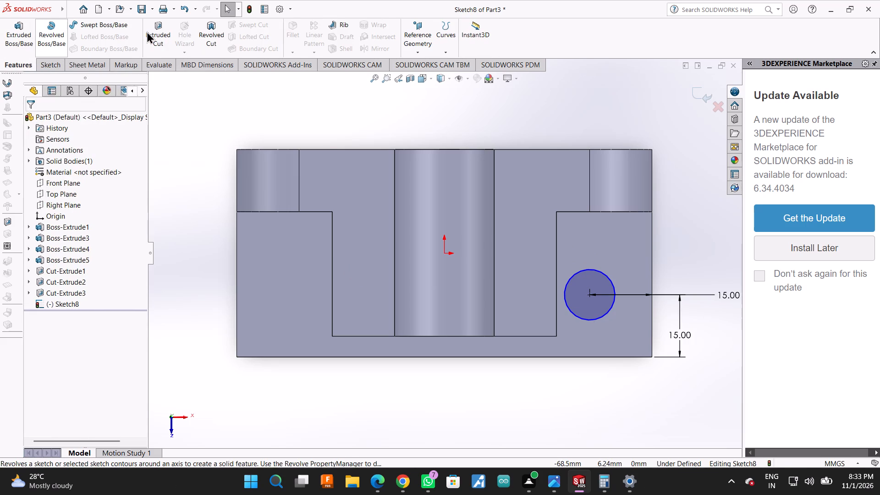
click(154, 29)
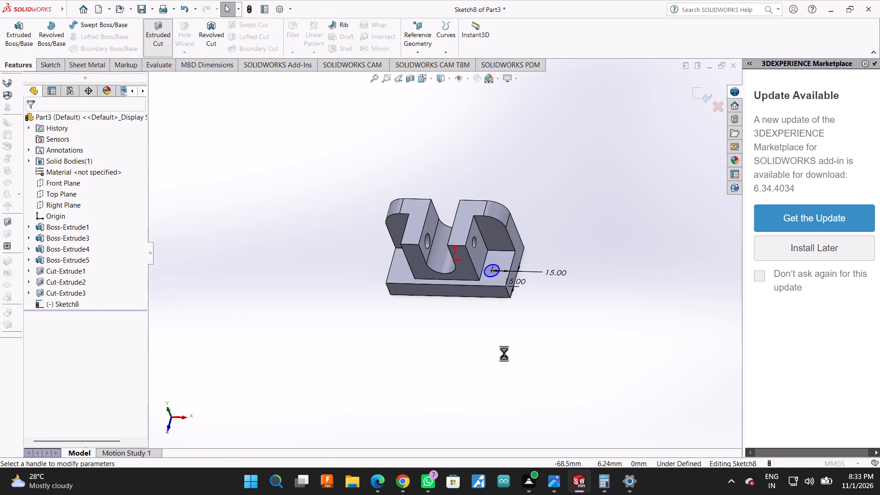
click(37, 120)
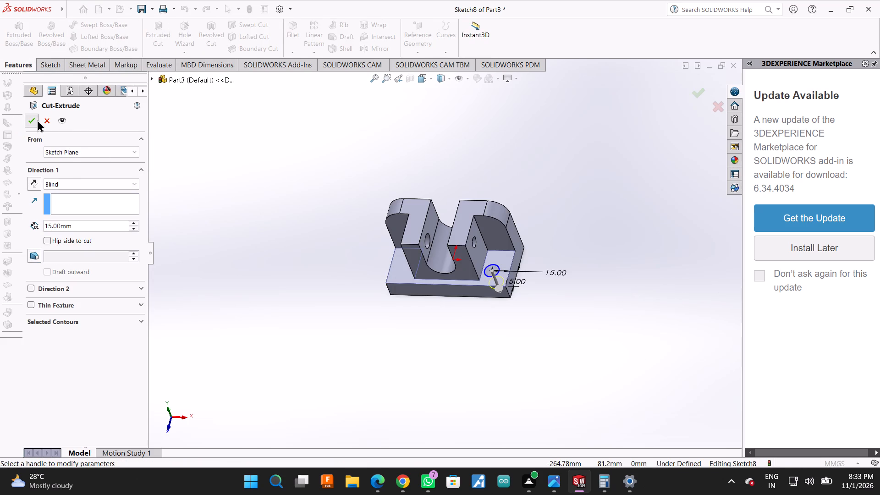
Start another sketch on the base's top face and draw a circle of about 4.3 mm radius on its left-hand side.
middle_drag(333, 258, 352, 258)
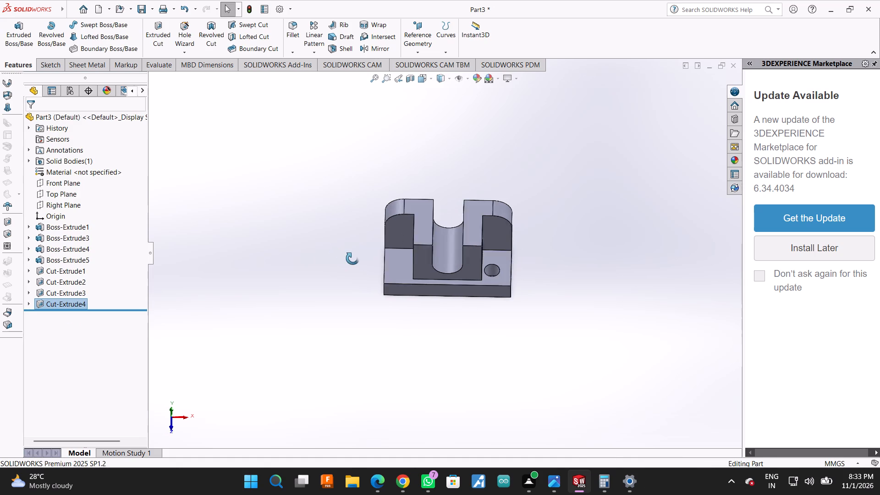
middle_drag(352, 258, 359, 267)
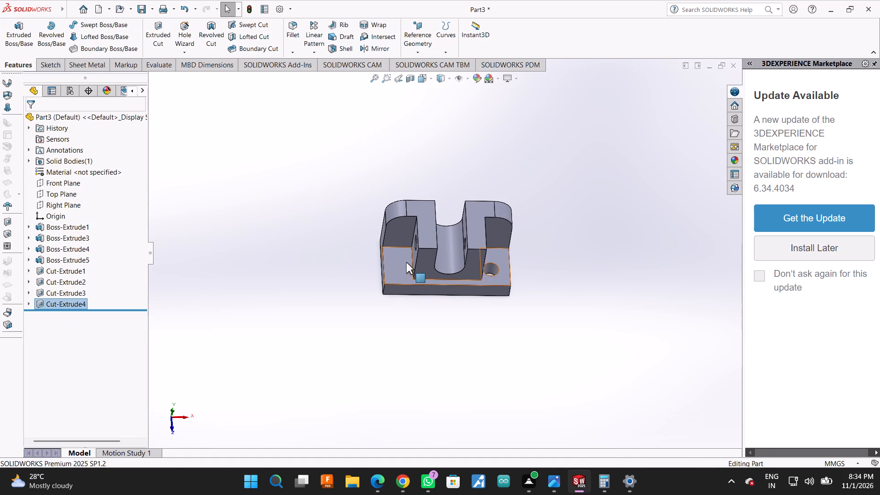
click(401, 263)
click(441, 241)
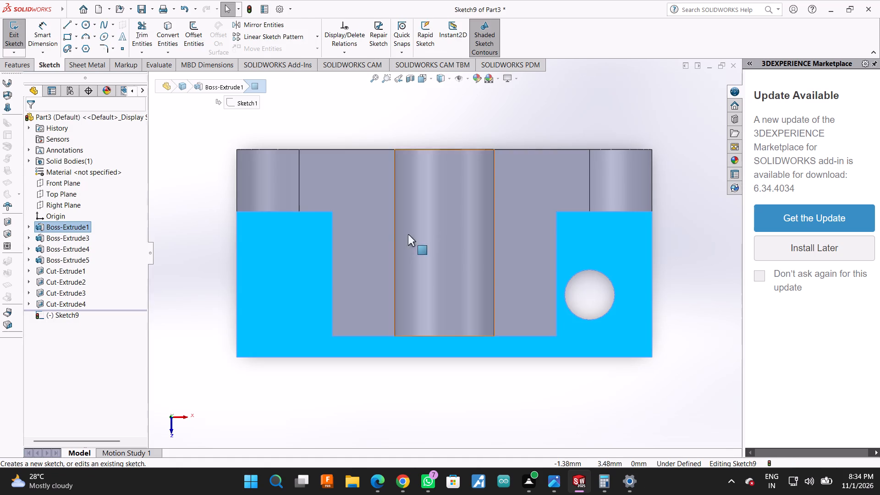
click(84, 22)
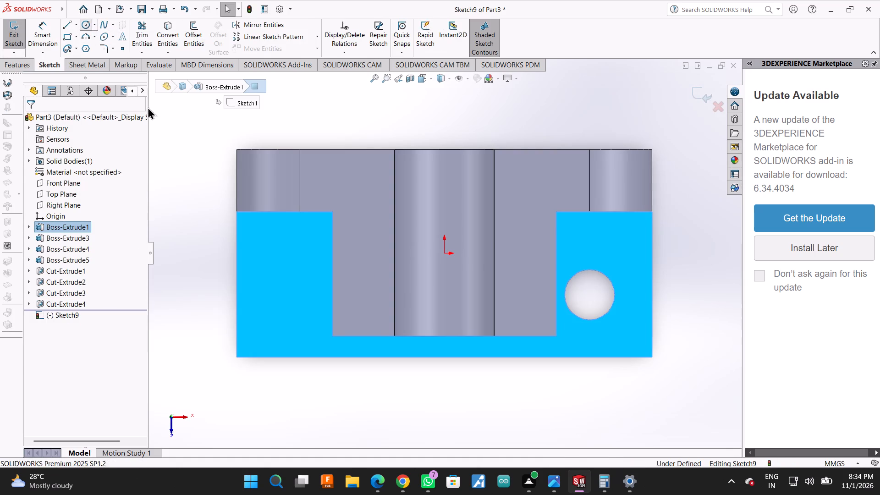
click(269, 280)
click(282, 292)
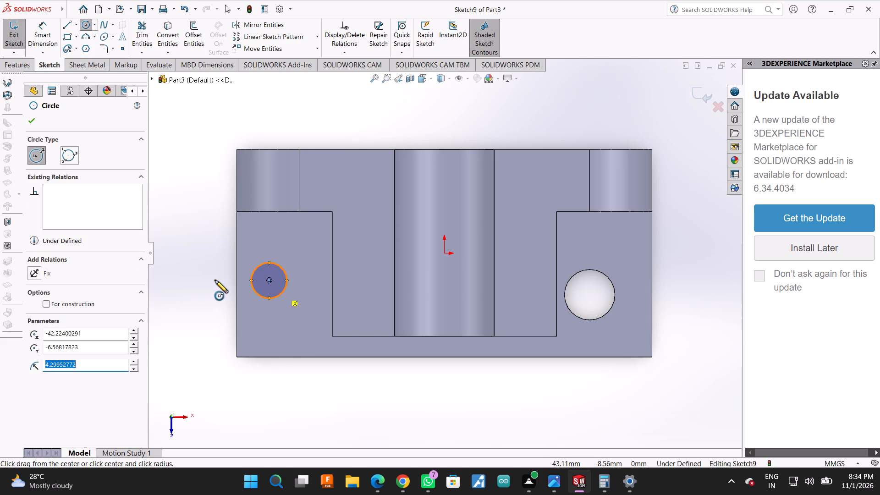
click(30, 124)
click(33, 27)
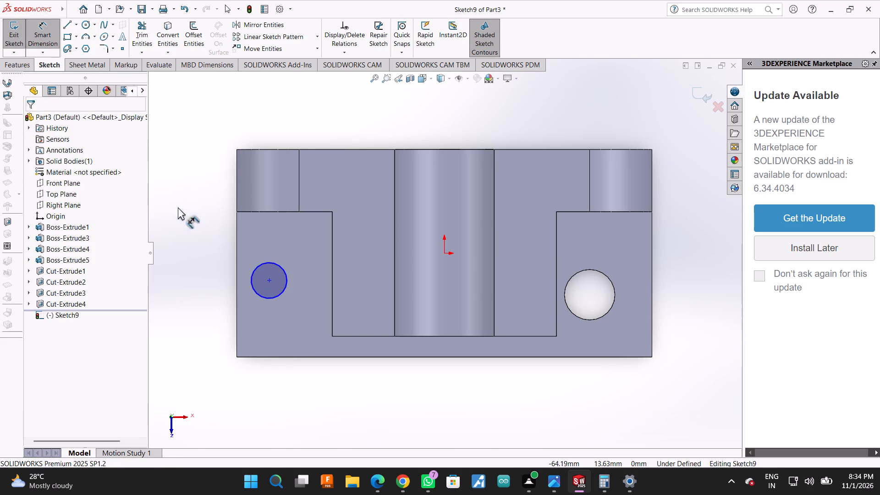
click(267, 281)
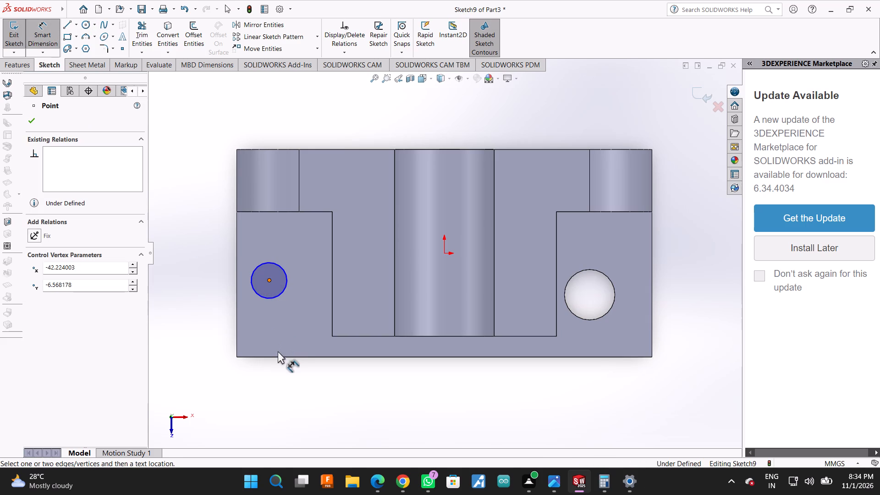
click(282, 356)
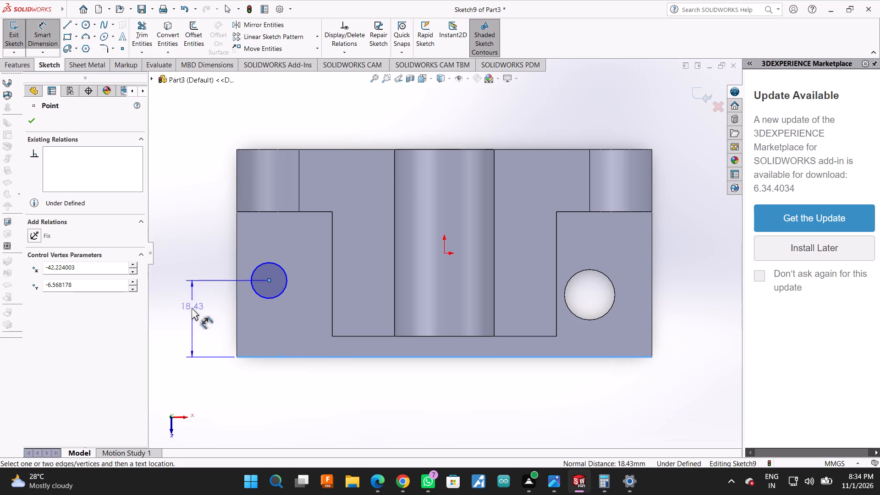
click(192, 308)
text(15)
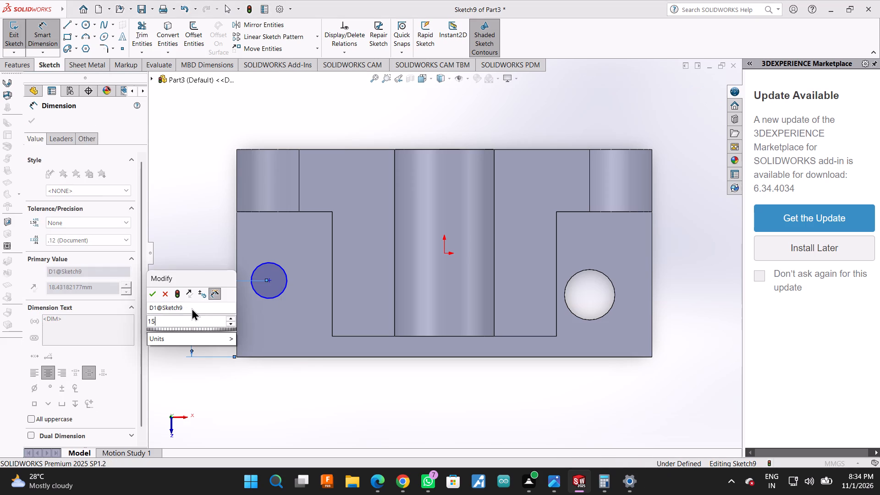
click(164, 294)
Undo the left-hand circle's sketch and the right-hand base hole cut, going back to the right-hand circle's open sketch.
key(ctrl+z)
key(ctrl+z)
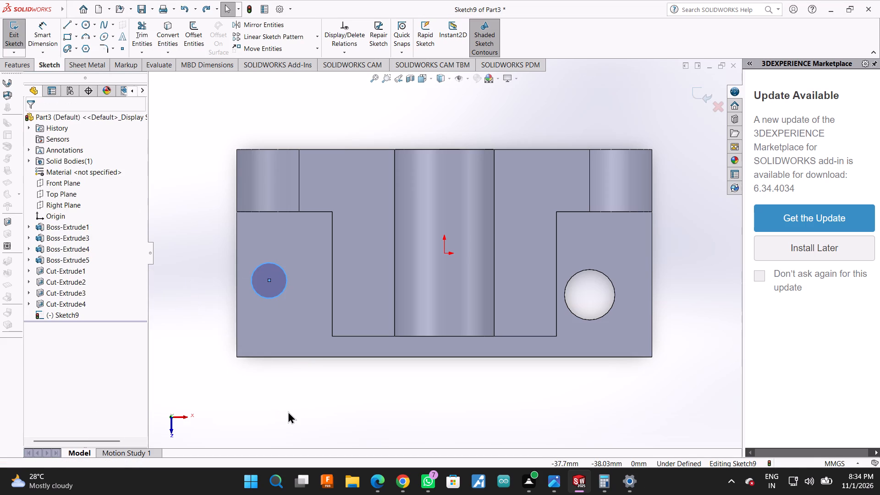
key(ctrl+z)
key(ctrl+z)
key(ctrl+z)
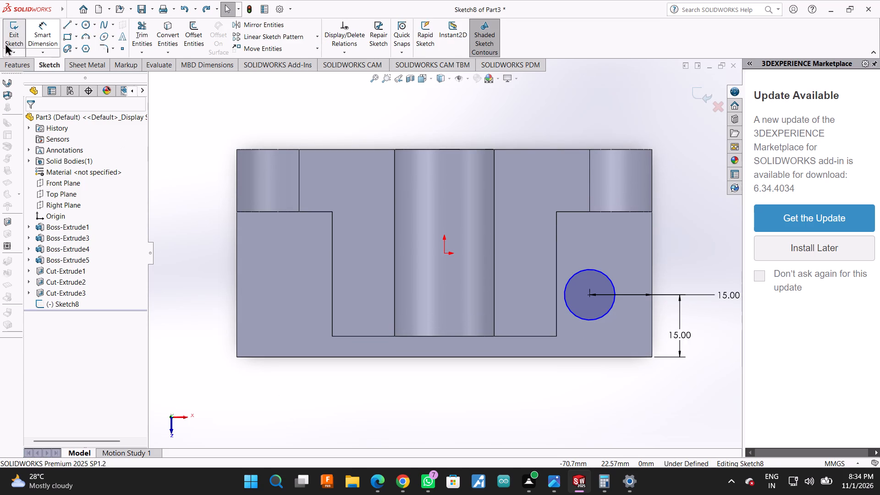
Dimension the right-hand circle's diameter as 12 mm.
click(43, 32)
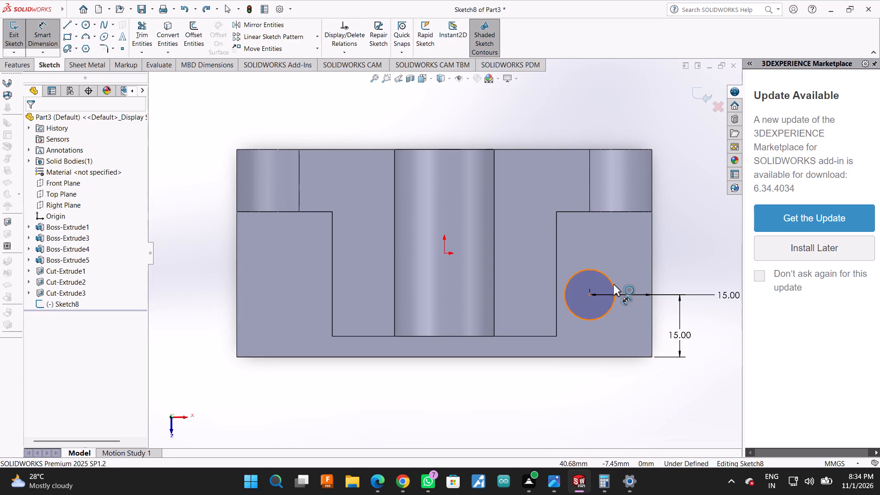
click(613, 284)
click(708, 241)
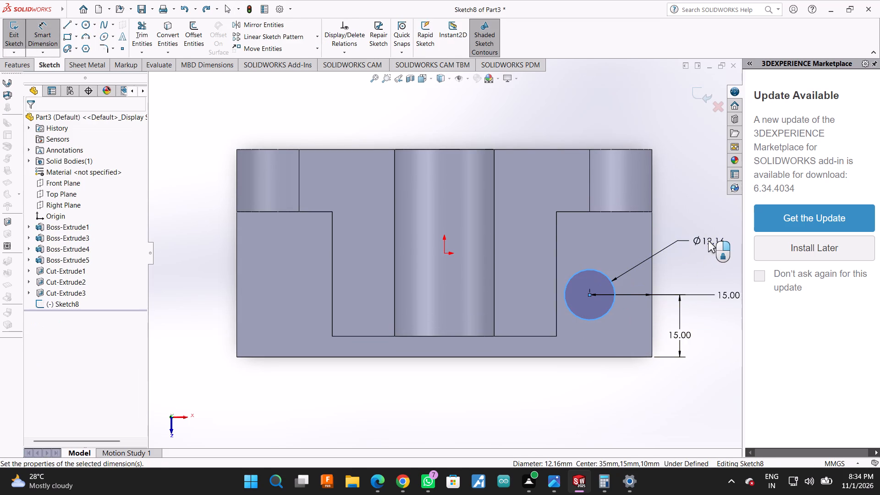
text(12)
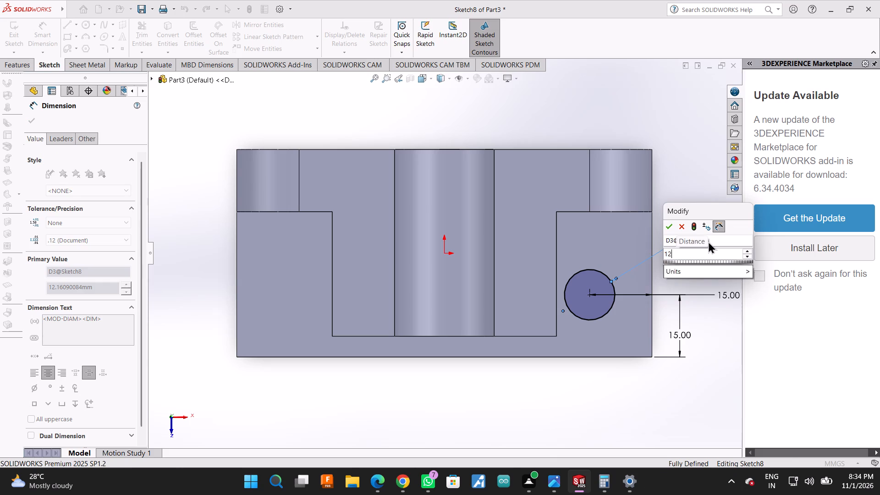
key(Return)
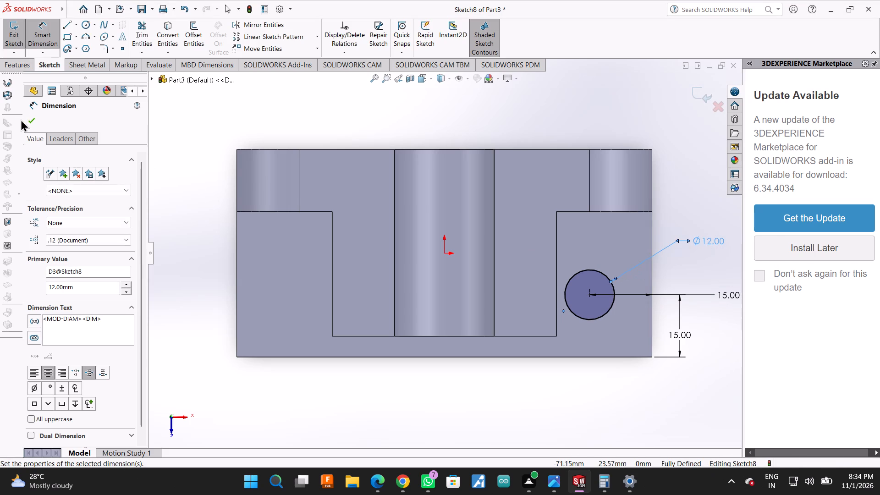
click(28, 120)
Draw a circle of about 5.2 mm radius on the left-hand side of the base in the same sketch.
click(80, 23)
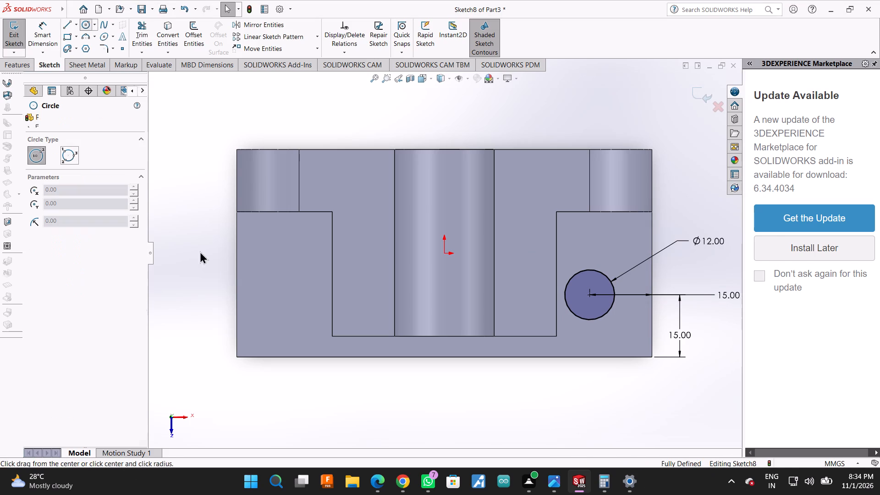
click(275, 276)
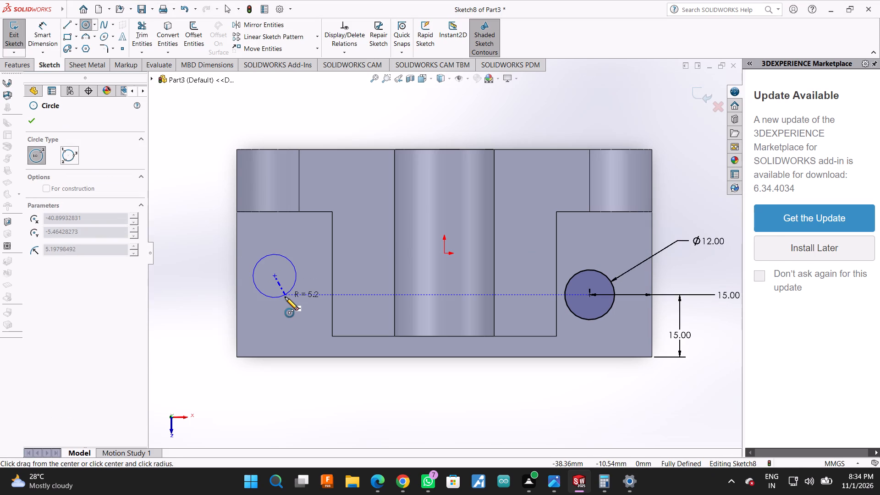
click(285, 297)
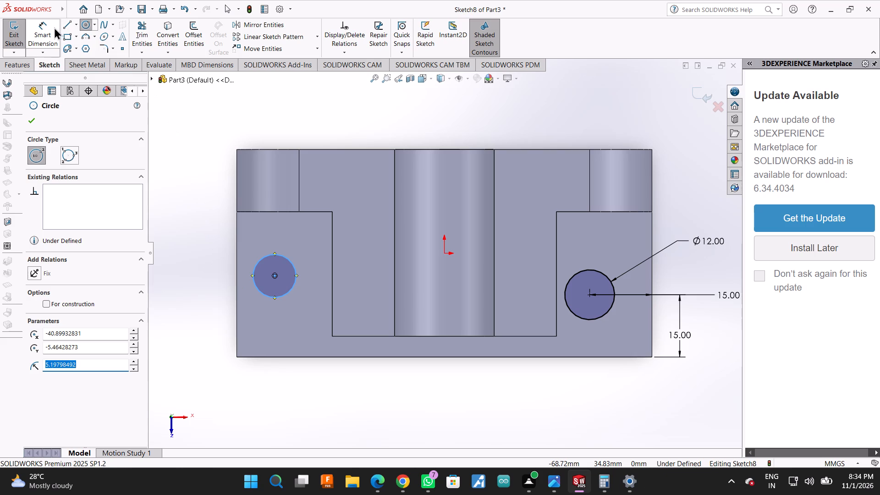
Dimension the left-hand circle's centre 15 mm from the base's front edge and 15 mm from its left side edge.
click(53, 27)
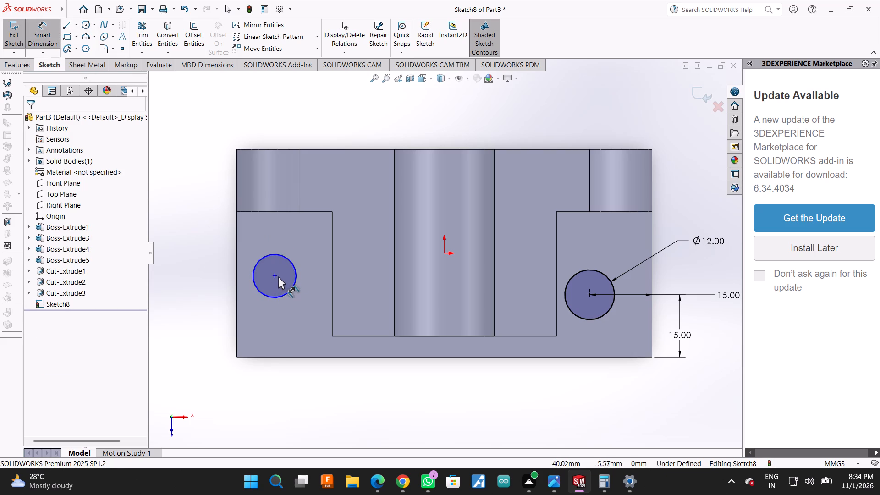
click(278, 276)
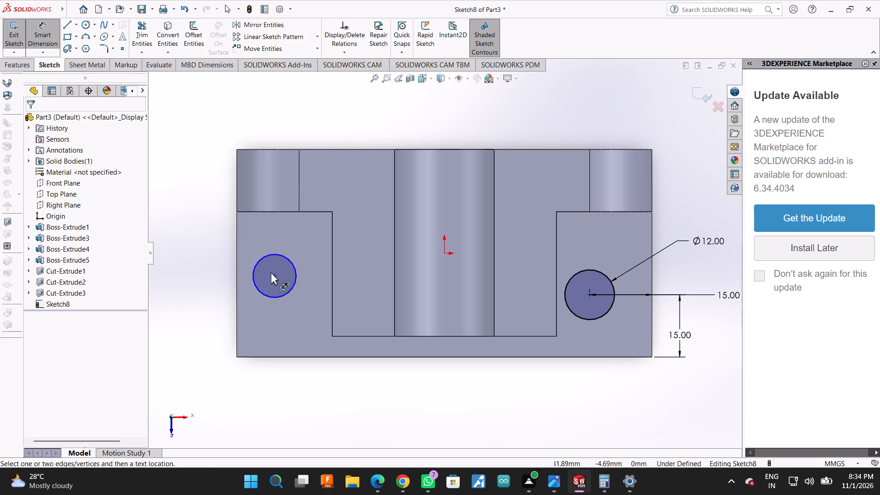
click(274, 273)
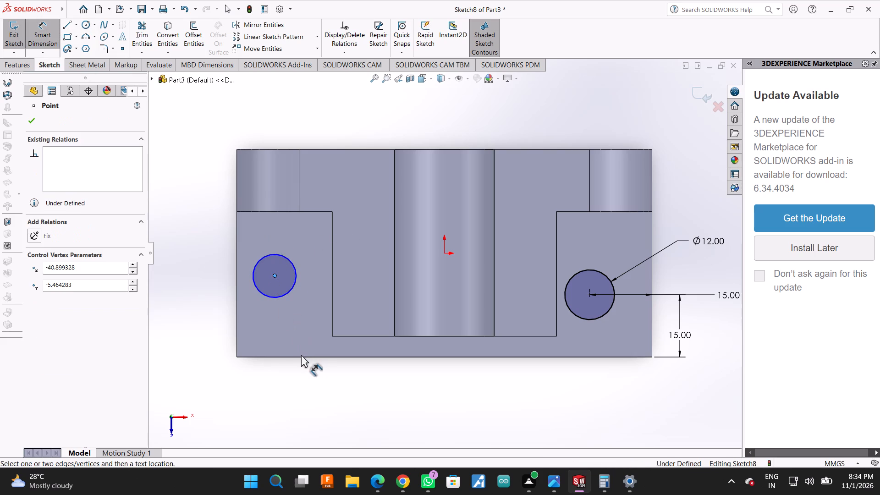
click(294, 358)
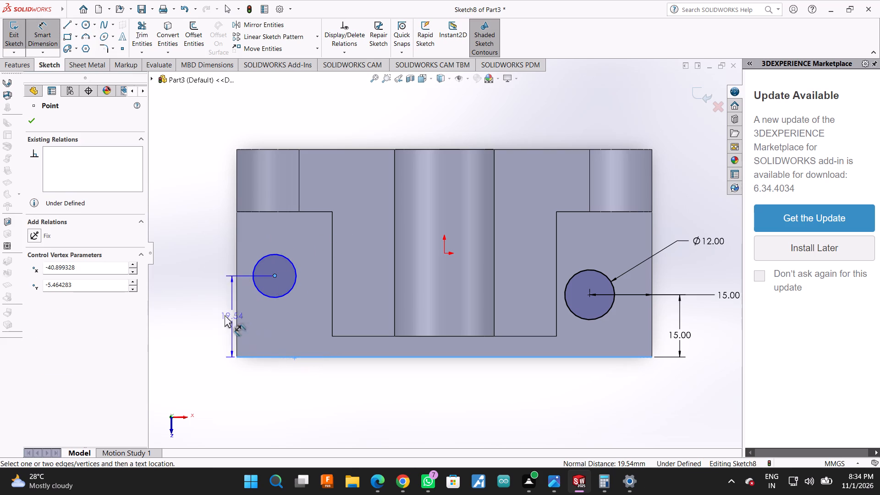
click(219, 315)
text(15)
key(Return)
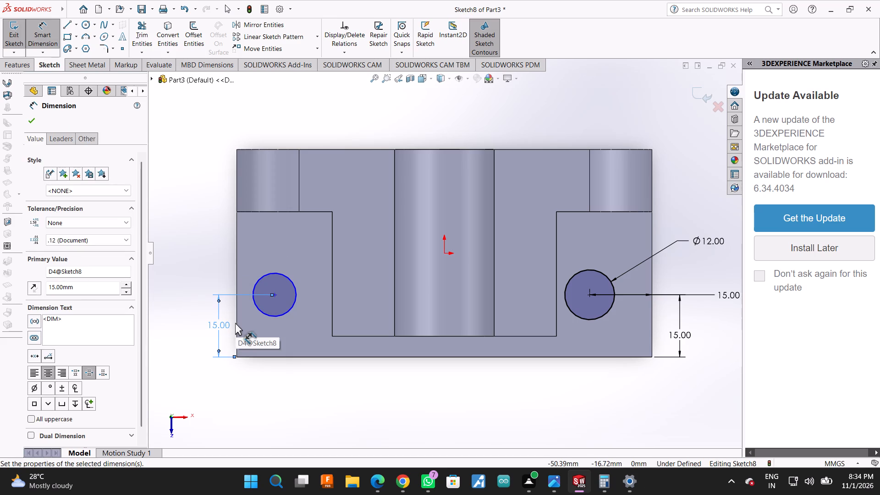
click(238, 324)
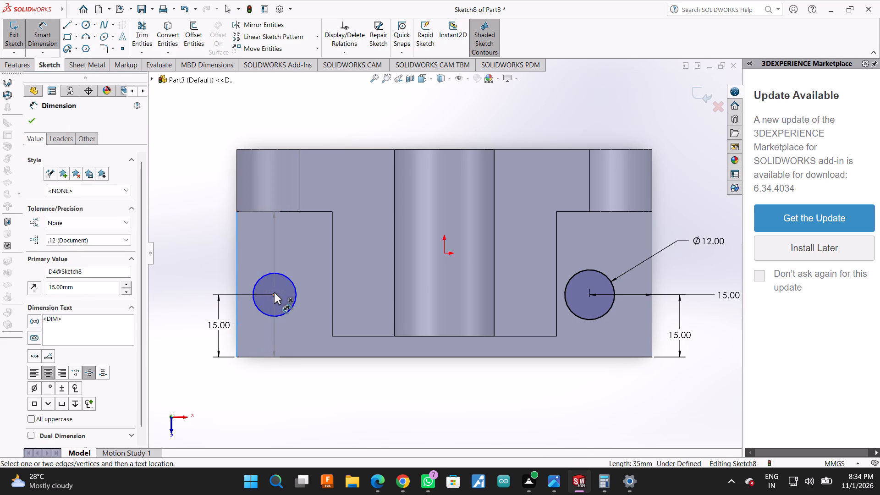
click(274, 292)
click(261, 397)
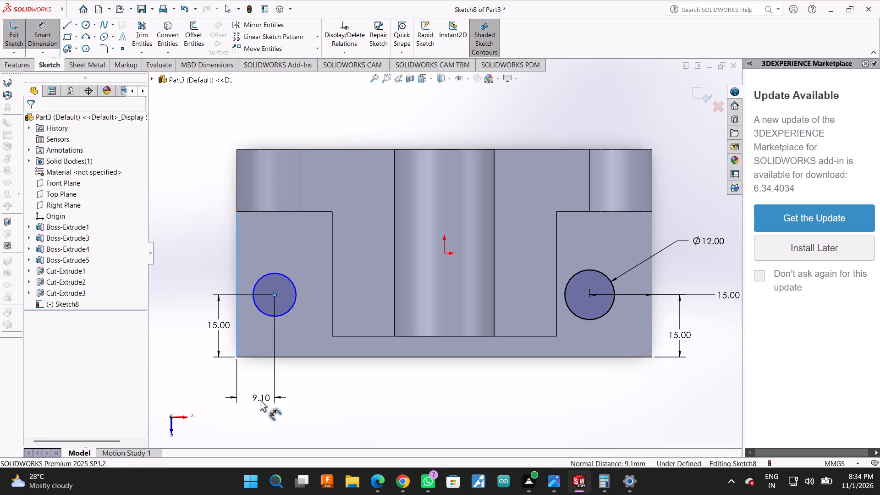
text(15)
key(Return)
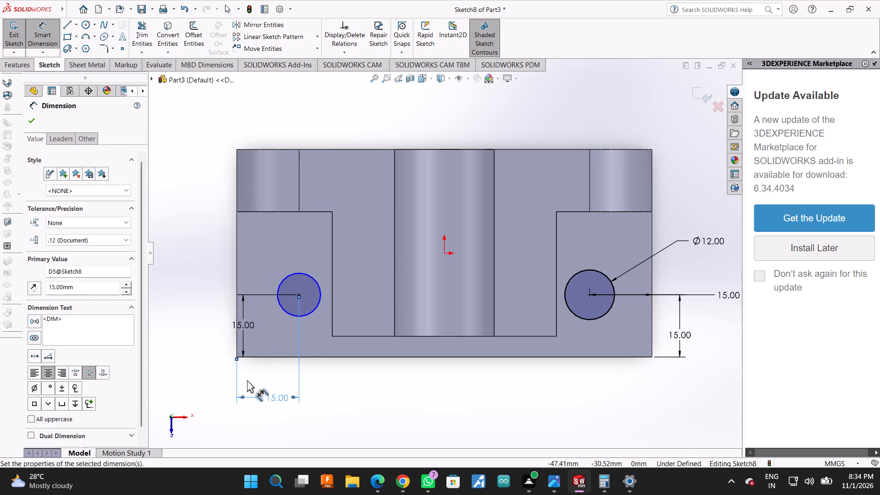
Dimension the left-hand circle's diameter as 12 mm.
click(320, 290)
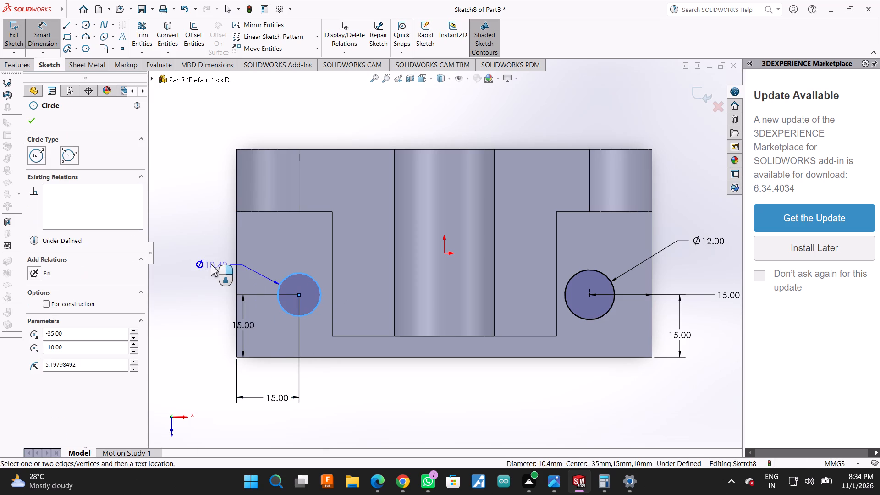
click(203, 268)
text(15)
key(Return)
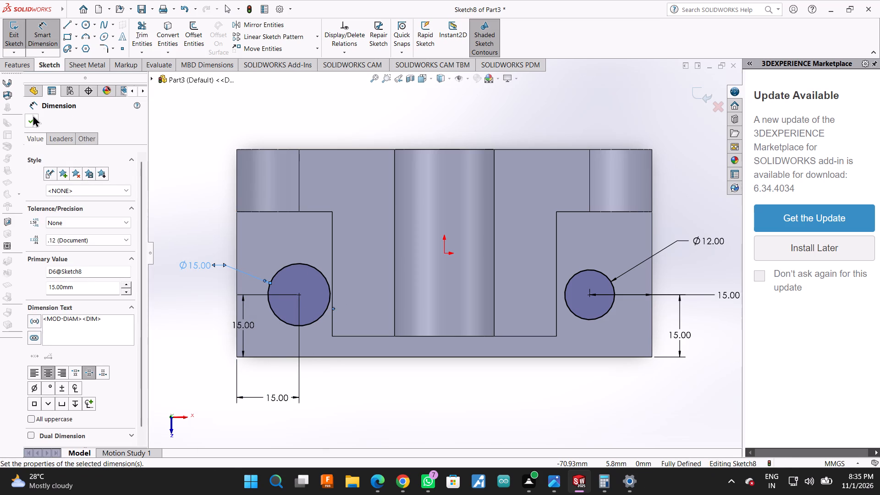
click(86, 288)
double_click(86, 288)
text(12)
key(Return)
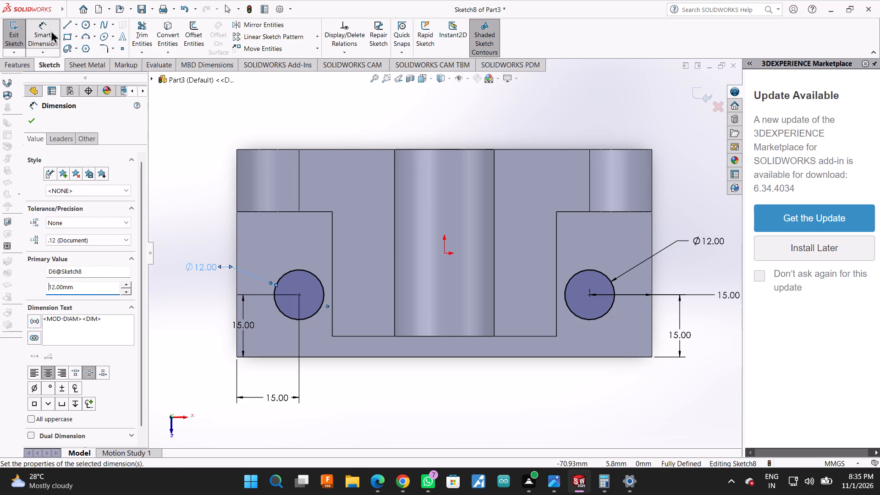
click(32, 121)
Cut both circles through the base with a 15 mm blind Extruded Cut.
click(19, 72)
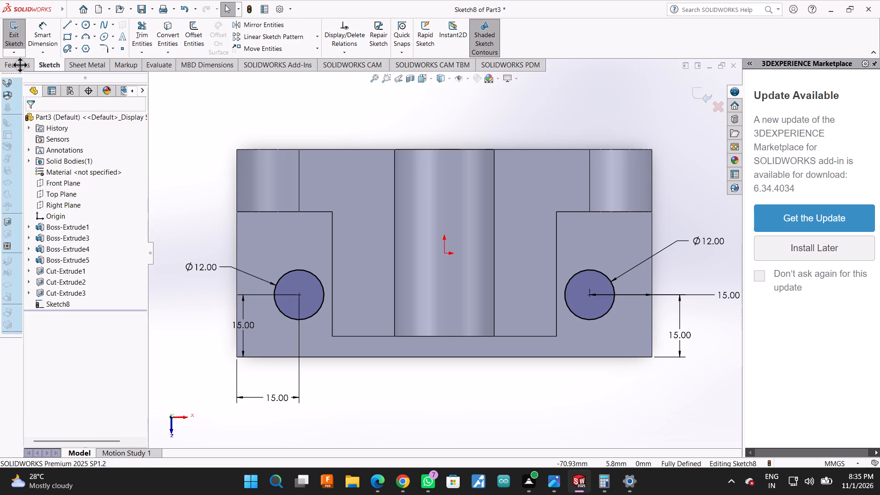
click(20, 65)
click(156, 25)
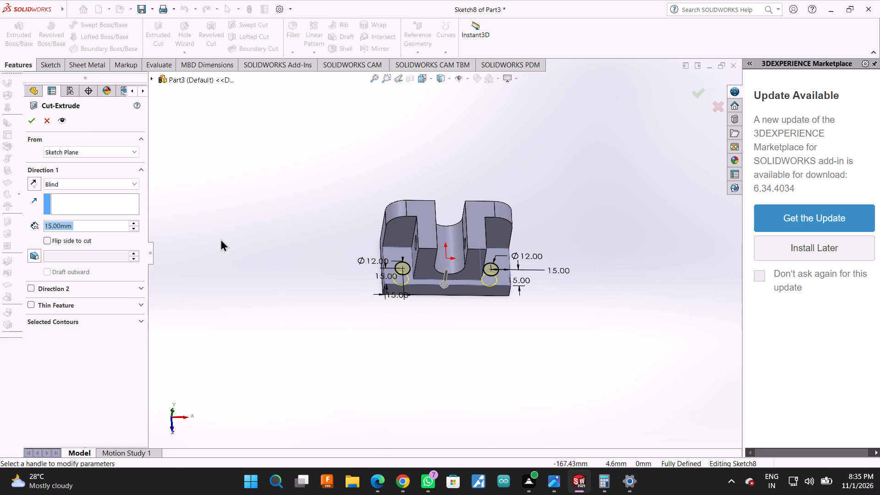
click(30, 120)
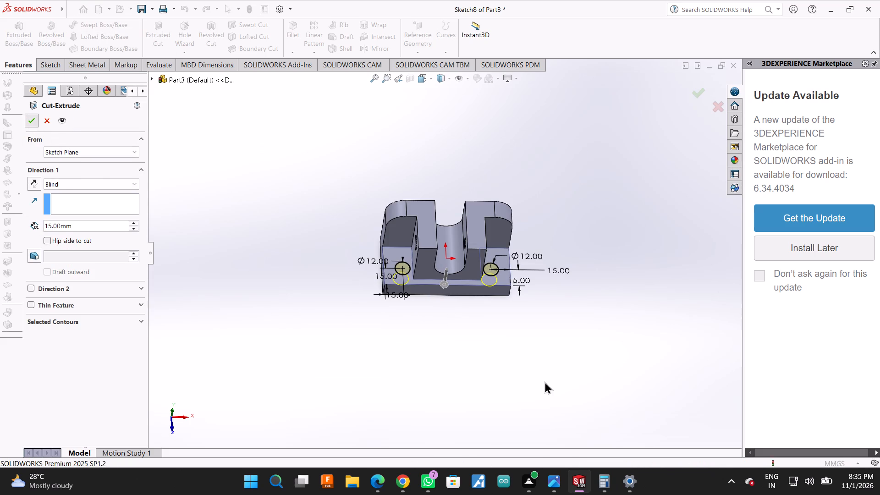
scroll(522, 341, down, 1)
scroll(522, 290, down, 2)
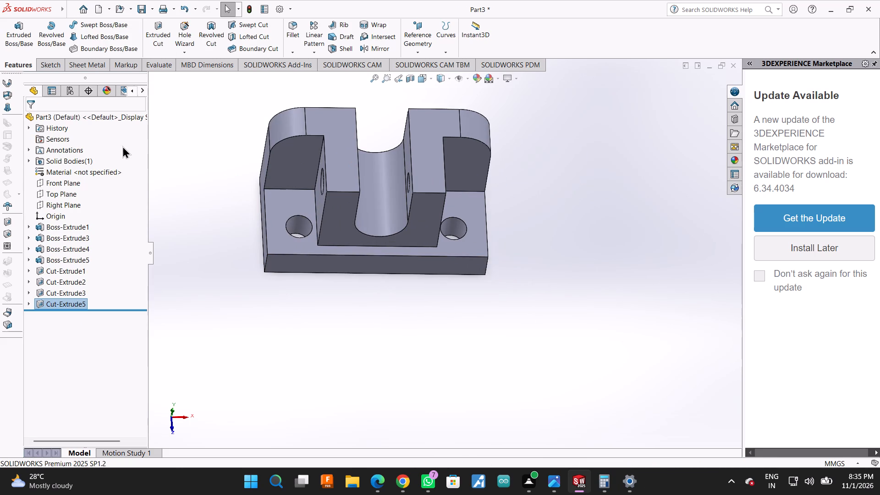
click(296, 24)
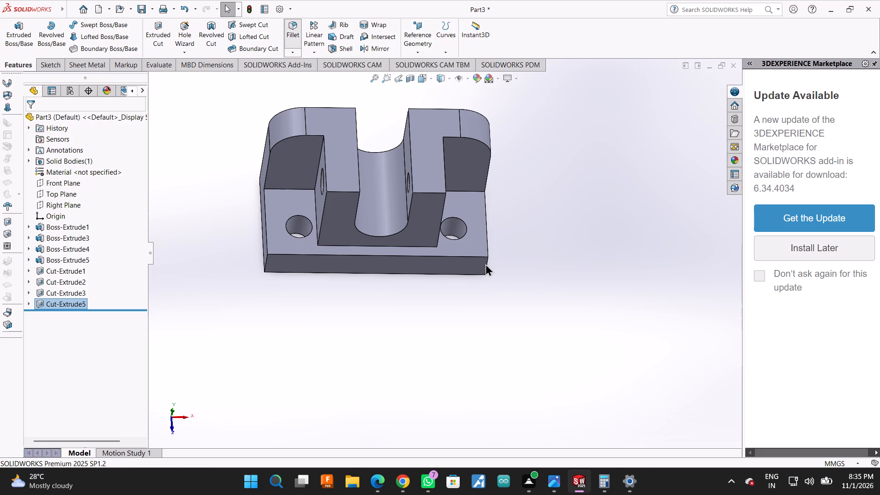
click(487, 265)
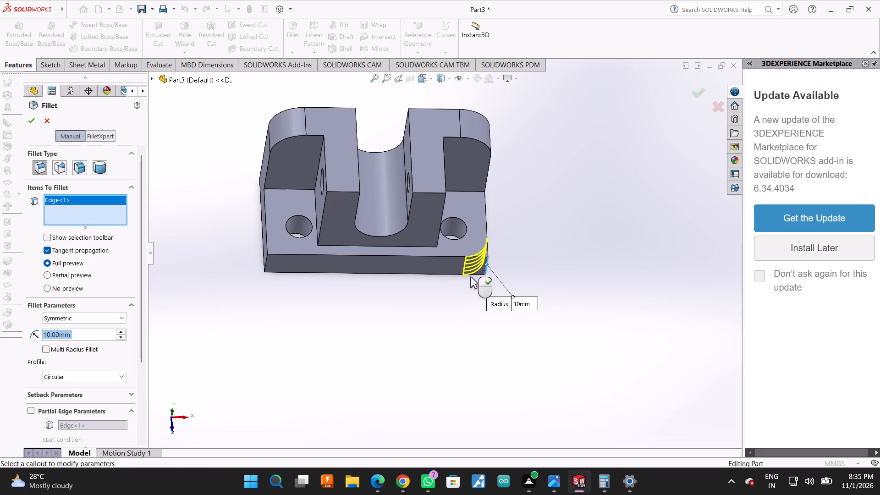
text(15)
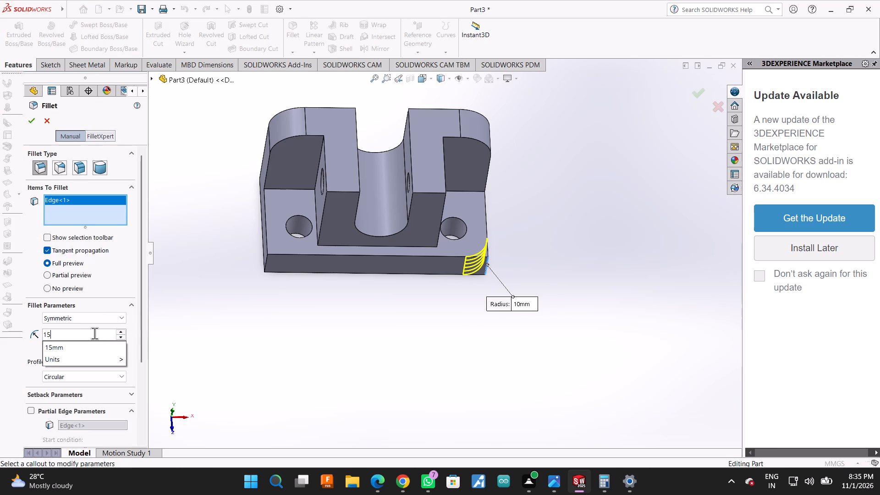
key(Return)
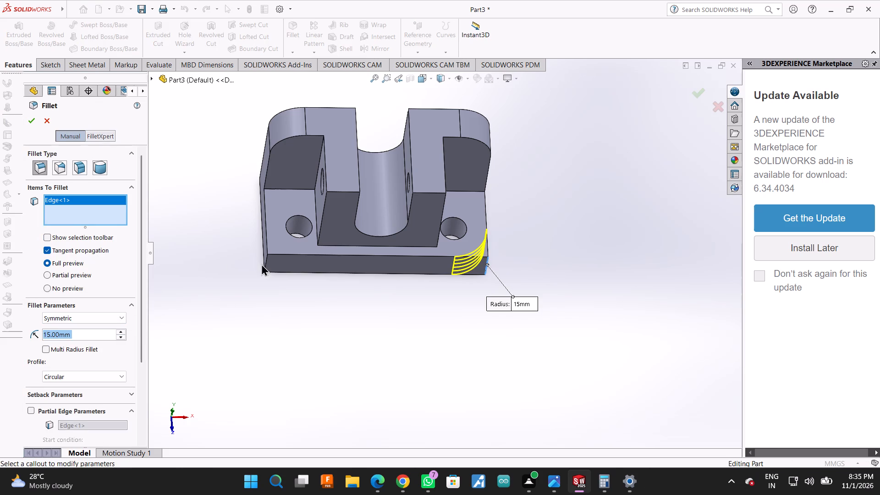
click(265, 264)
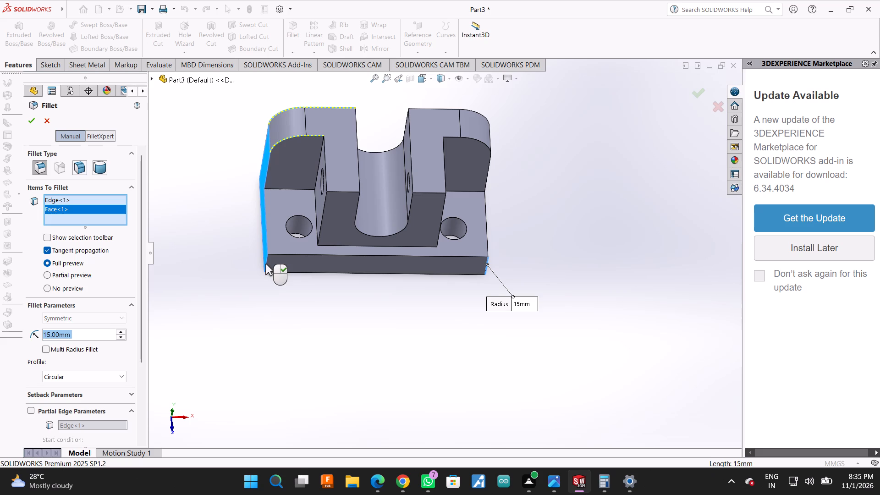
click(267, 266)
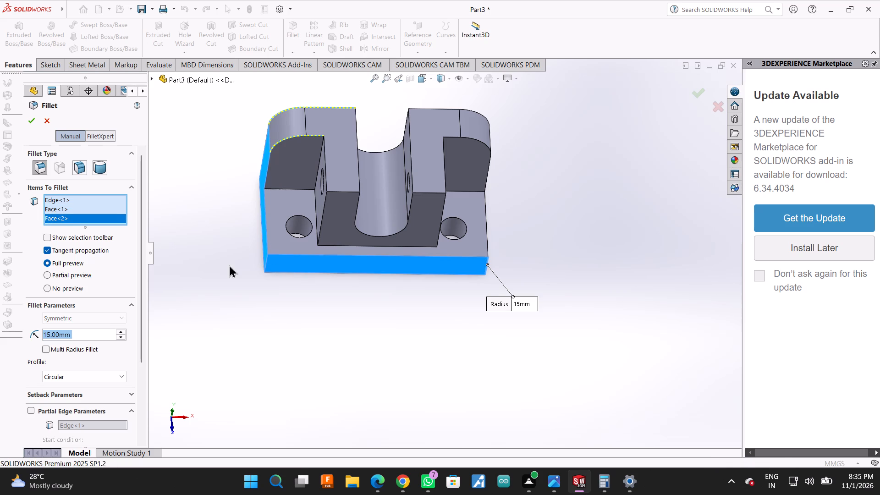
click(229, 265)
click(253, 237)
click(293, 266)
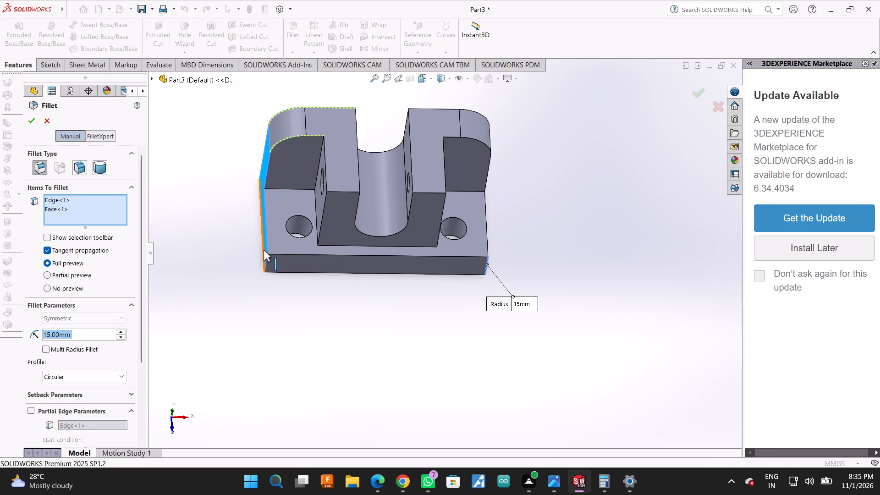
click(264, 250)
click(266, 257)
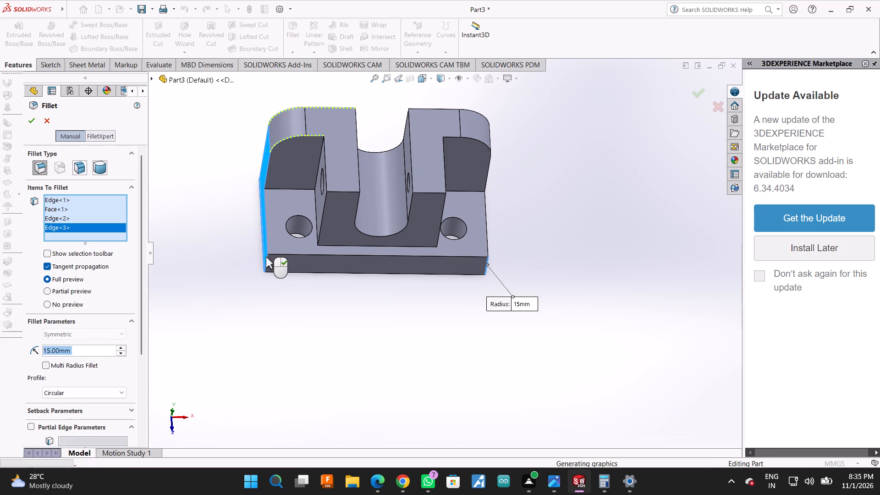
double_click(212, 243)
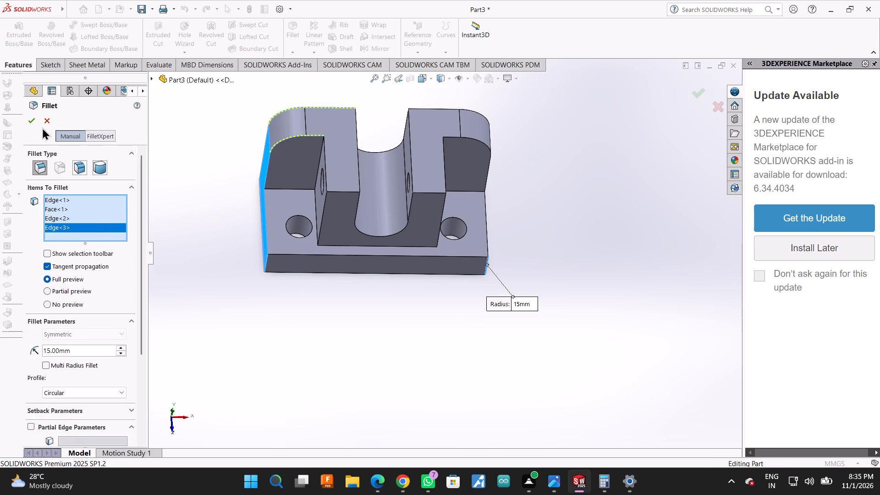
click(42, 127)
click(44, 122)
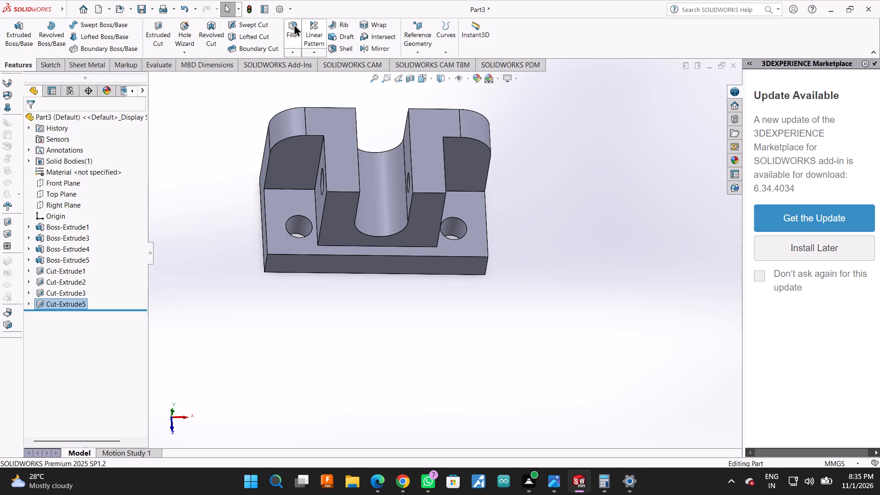
Fillet the two front vertical corner edges of the base with a 15 mm radius.
click(290, 25)
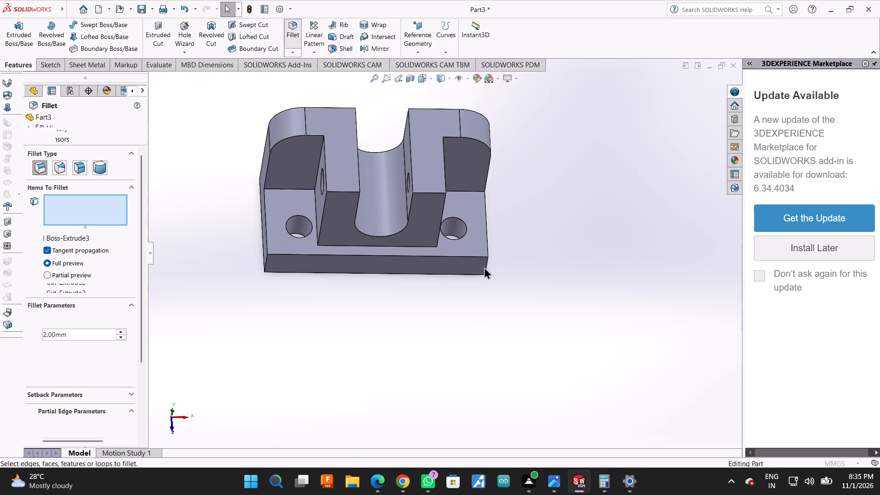
click(486, 265)
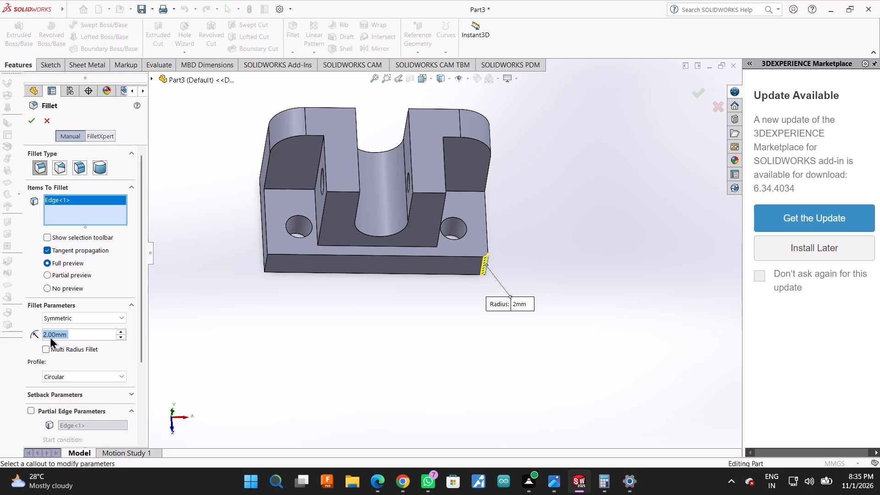
text(15)
key(Return)
click(265, 262)
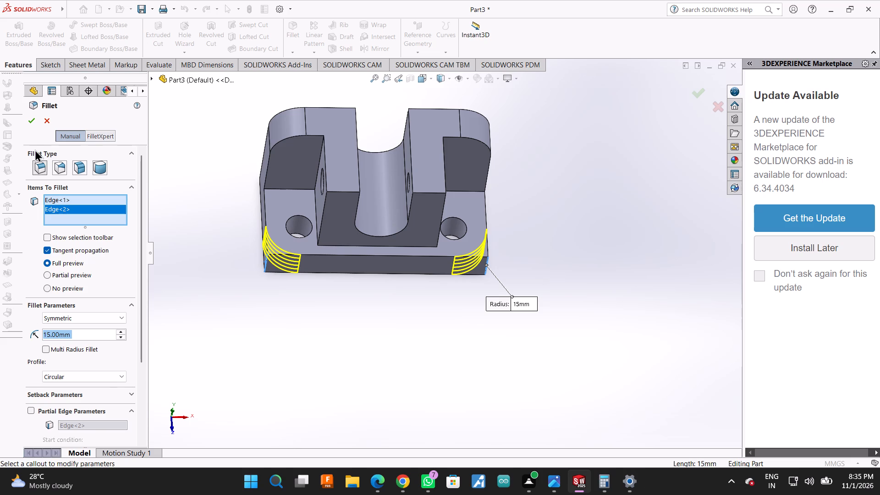
click(25, 119)
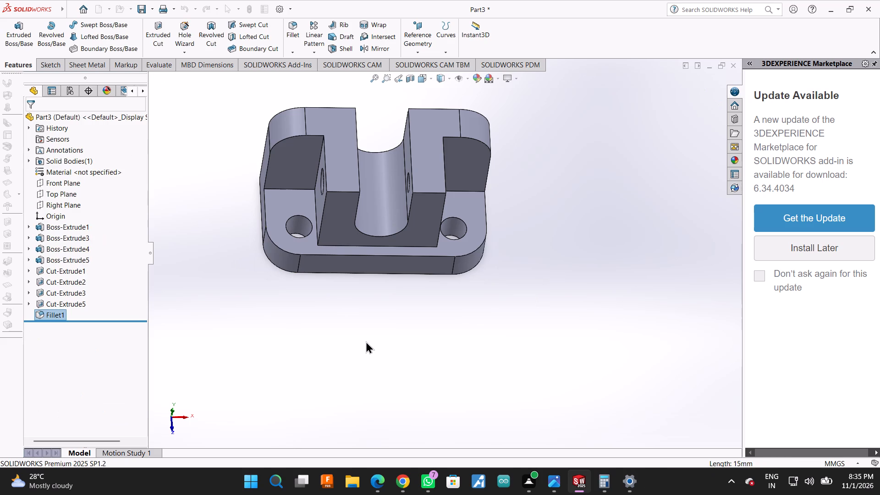
On the block's right outer side face, sketch a line about 30 mm up the front edge, a slant to the top edge, and a line to the rear top corner.
middle_drag(402, 337, 351, 359)
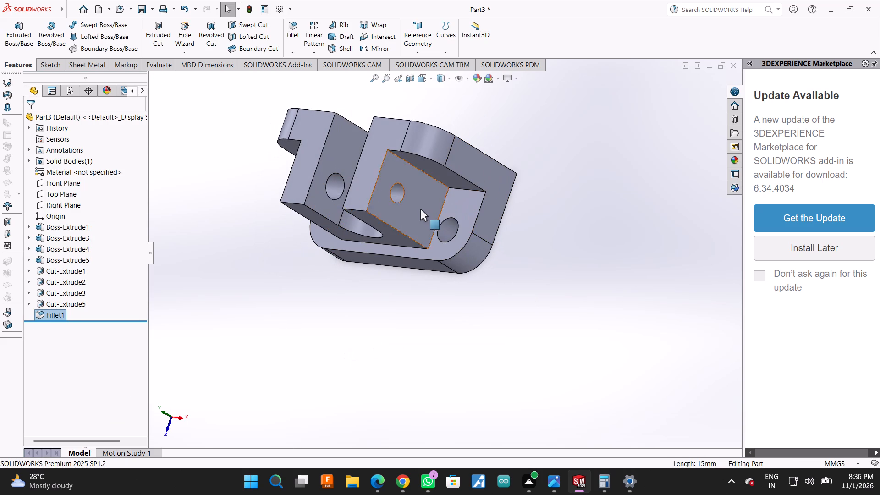
click(420, 209)
click(456, 181)
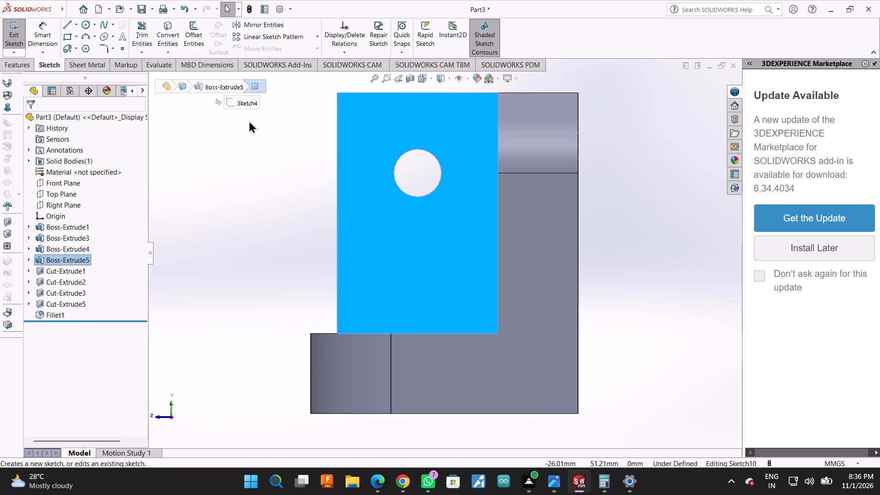
click(69, 18)
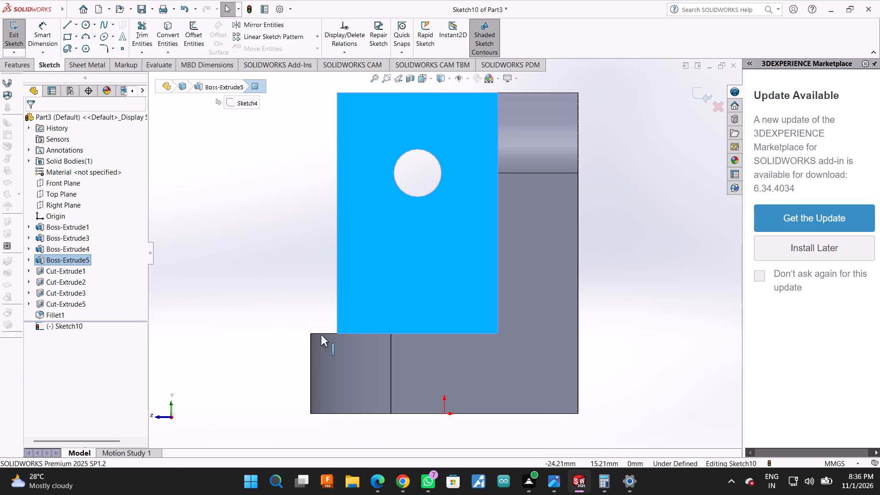
click(68, 18)
click(66, 22)
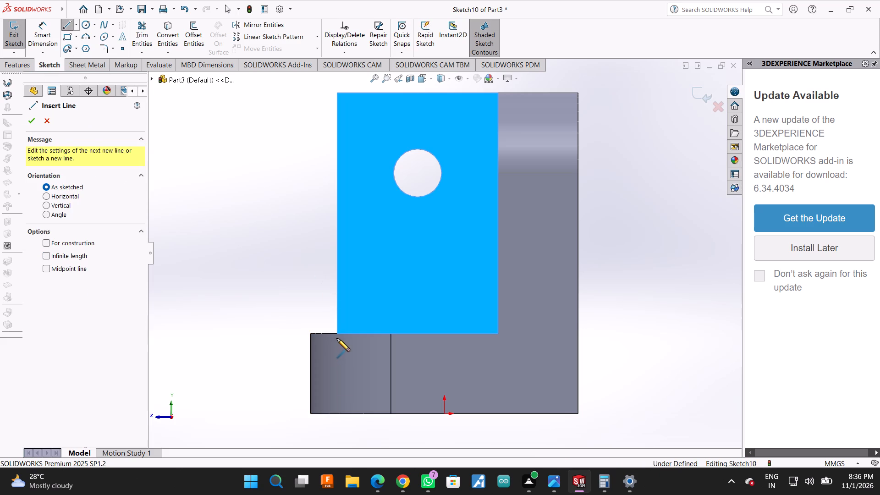
click(337, 332)
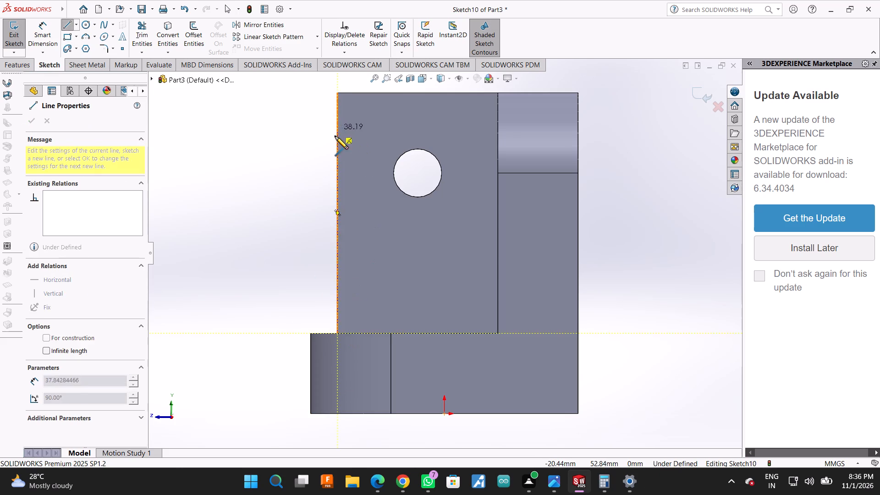
click(336, 172)
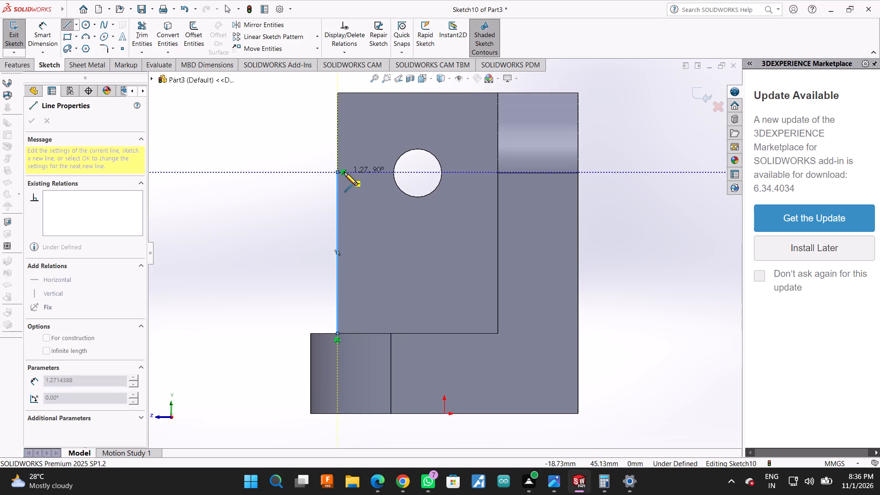
click(379, 94)
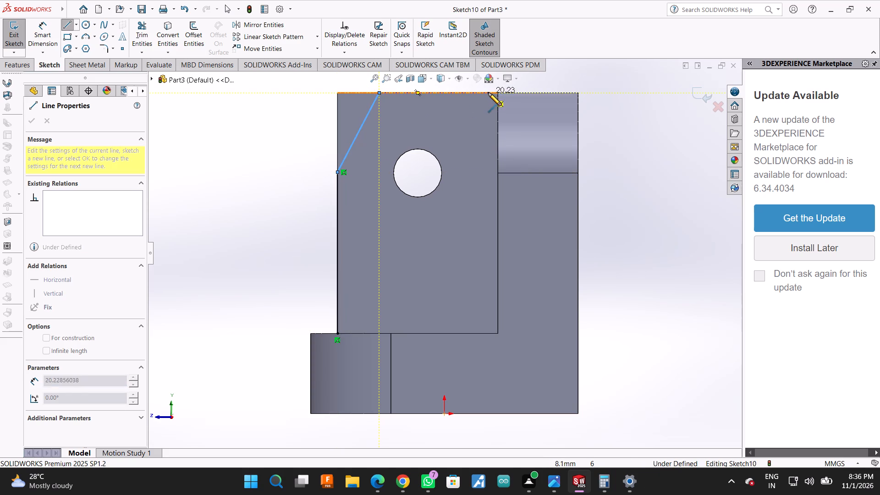
click(496, 93)
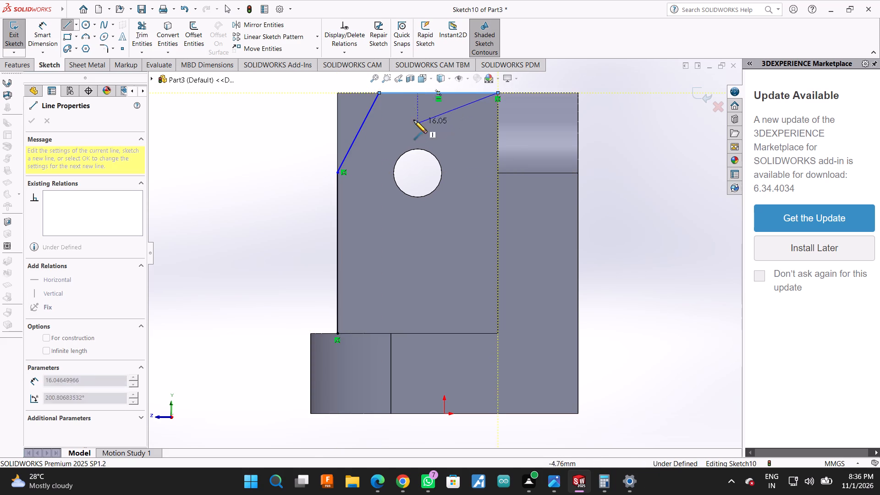
Dimension the vertical sketch line on the front edge as 30 mm and the horizontal line on the top edge as 15 mm.
scroll(399, 108, down, 5)
click(42, 24)
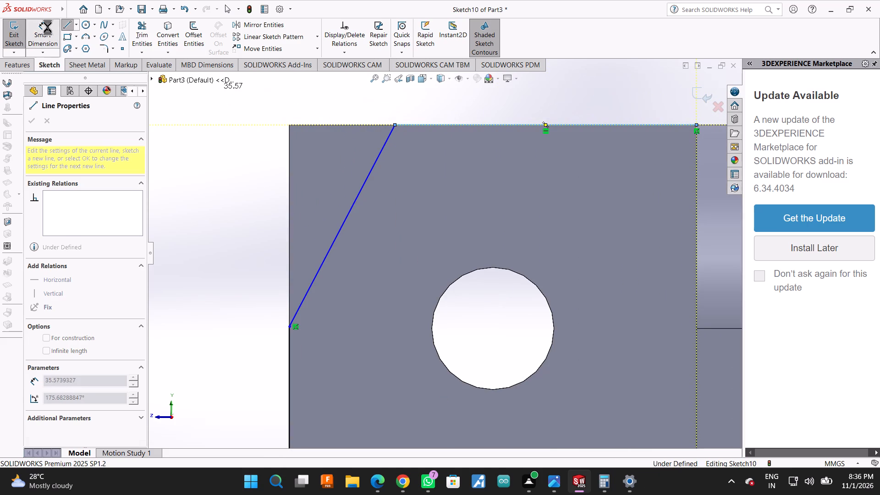
scroll(302, 283, up, 2)
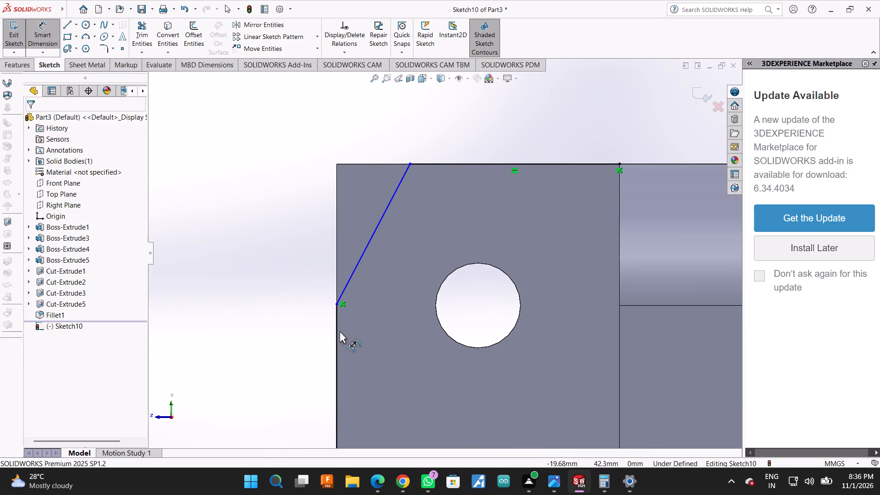
click(335, 333)
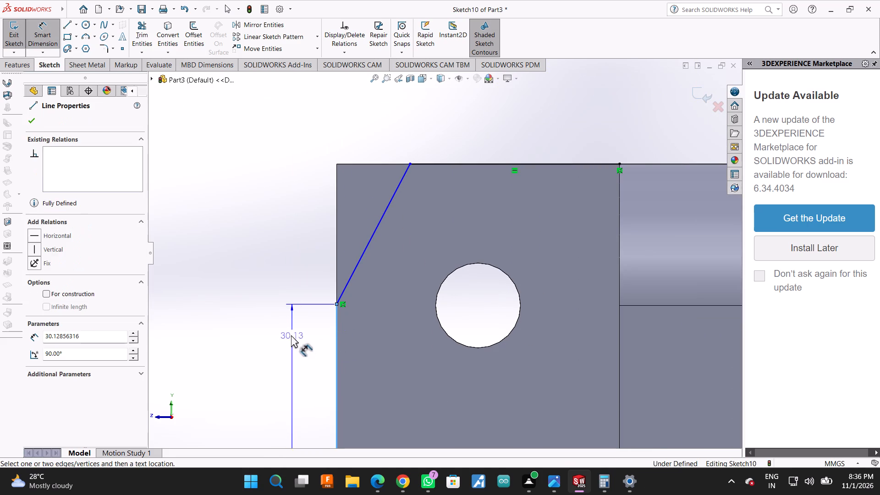
click(286, 336)
text(30)
key(Return)
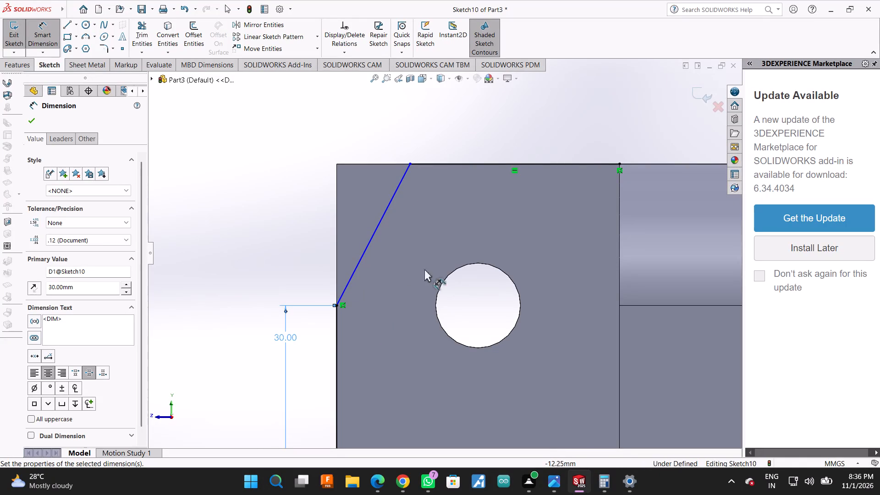
click(527, 164)
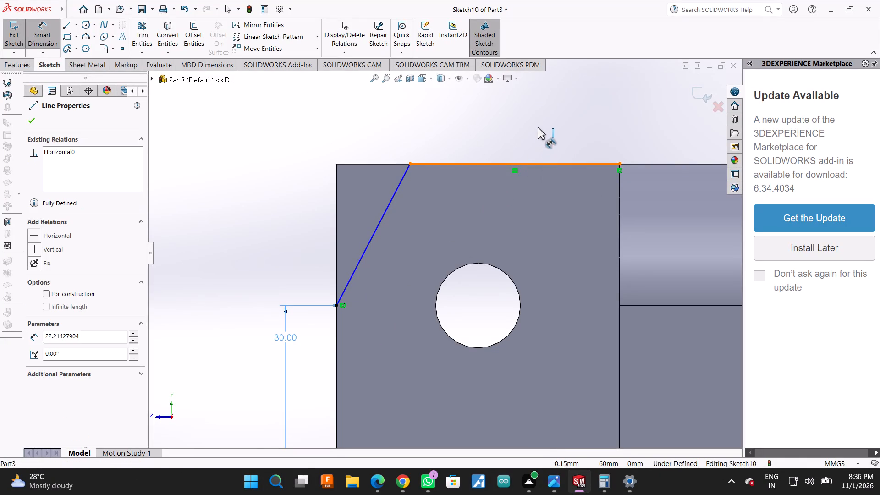
click(537, 123)
text(15)
key(Return)
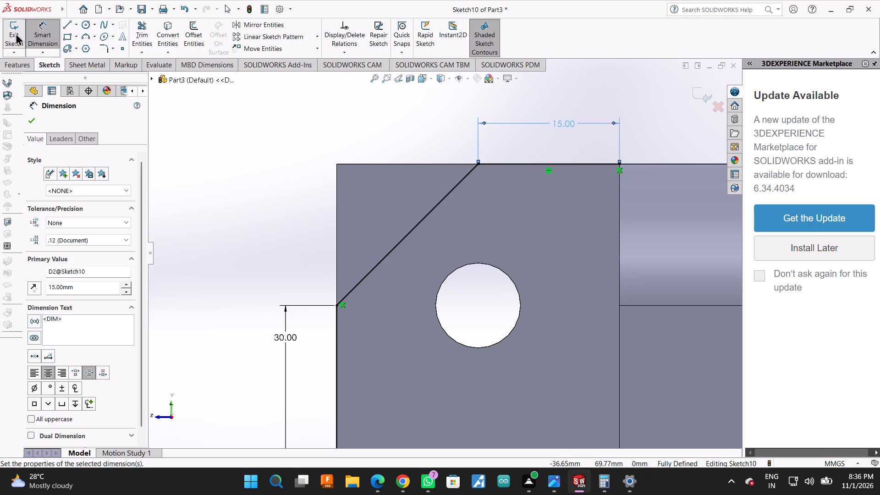
Close the corner triangle with lines from the slant's top end to the block's front top corner and down to the slant's lower end.
click(70, 21)
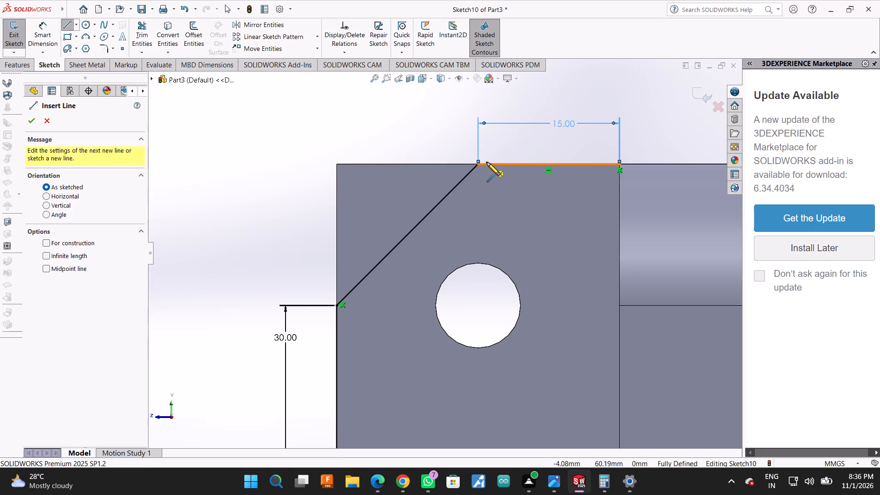
click(476, 165)
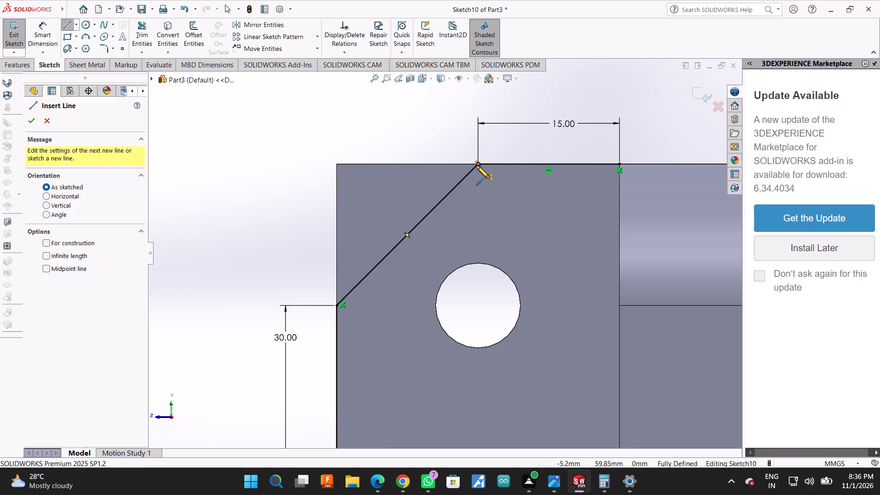
click(336, 165)
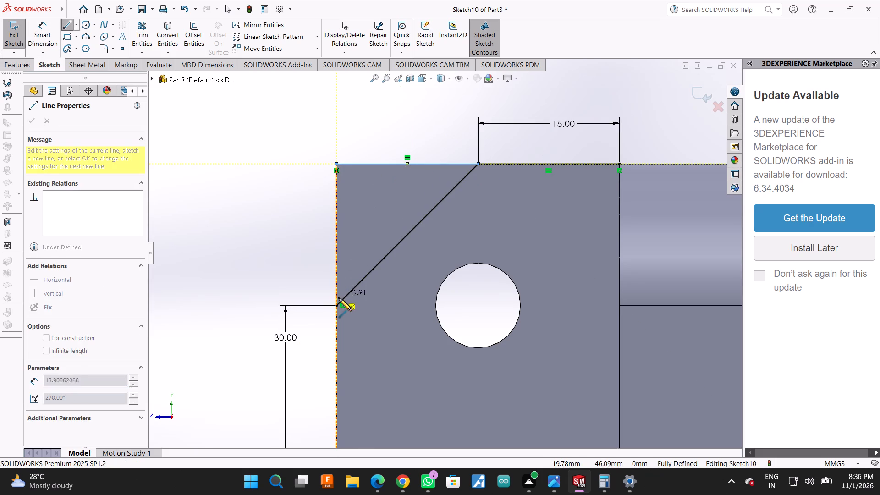
click(336, 304)
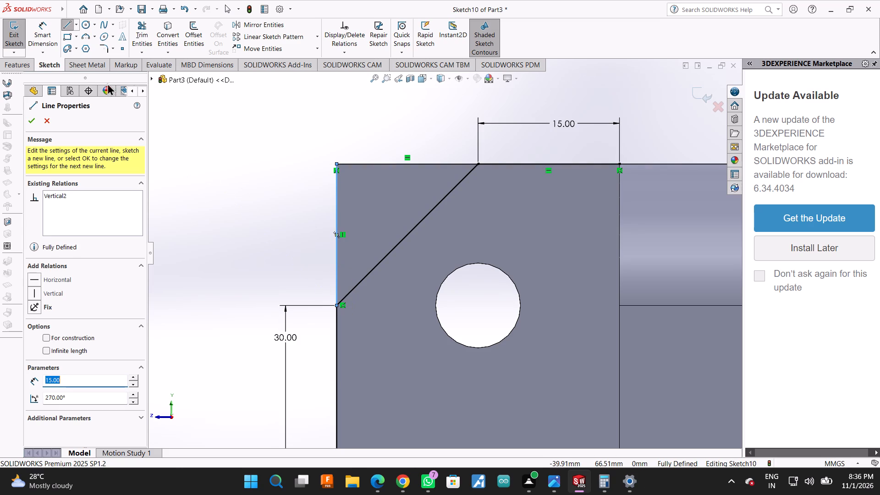
click(31, 125)
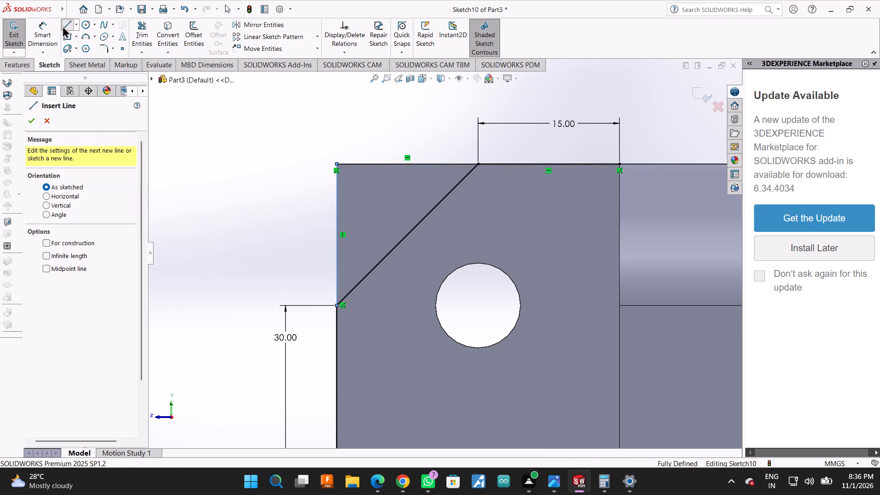
Trim away the 15 mm top line and the 30 mm front-edge line, leaving only the corner triangle.
click(131, 24)
drag(581, 119, 574, 194)
scroll(568, 210, up, 2)
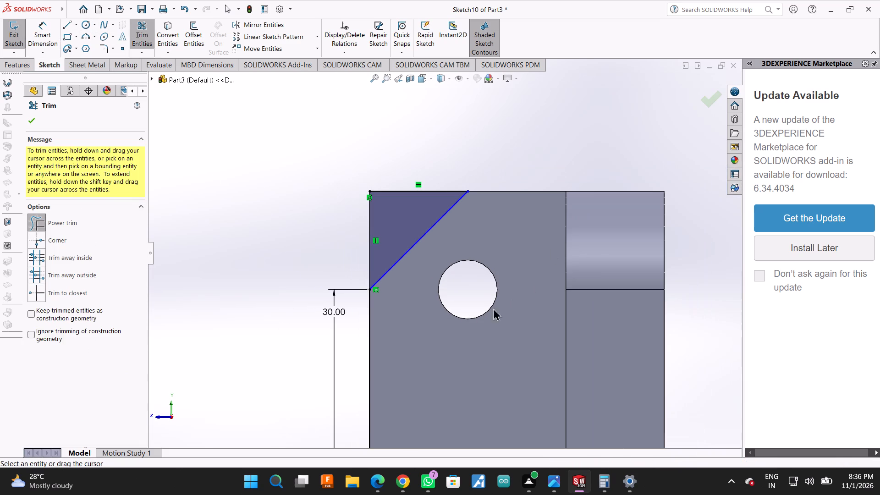
drag(326, 349, 394, 346)
scroll(394, 346, up, 2)
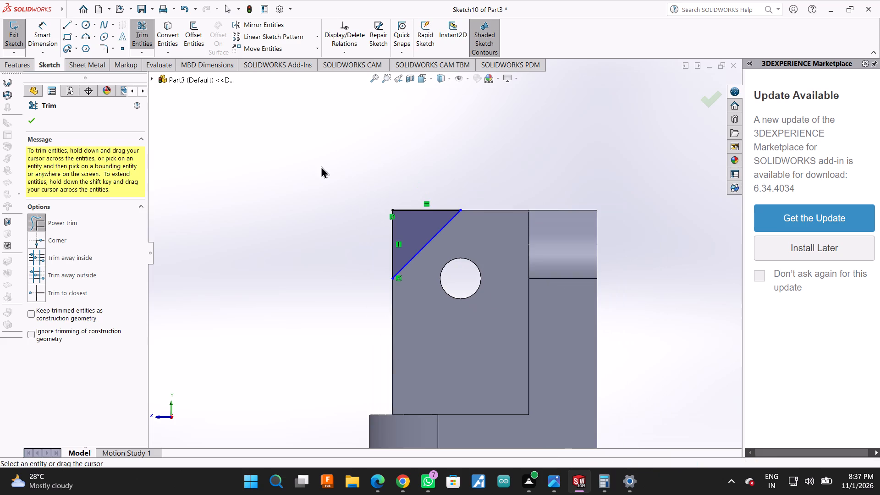
middle_drag(363, 238, 383, 300)
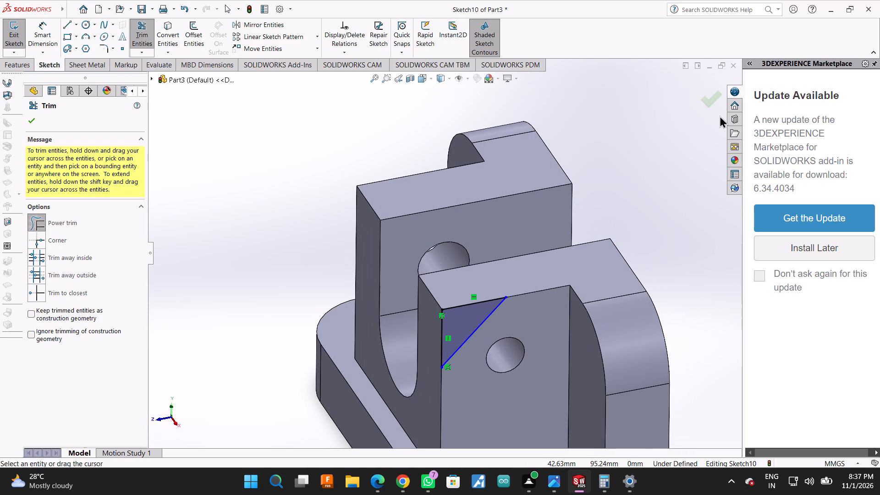
click(721, 100)
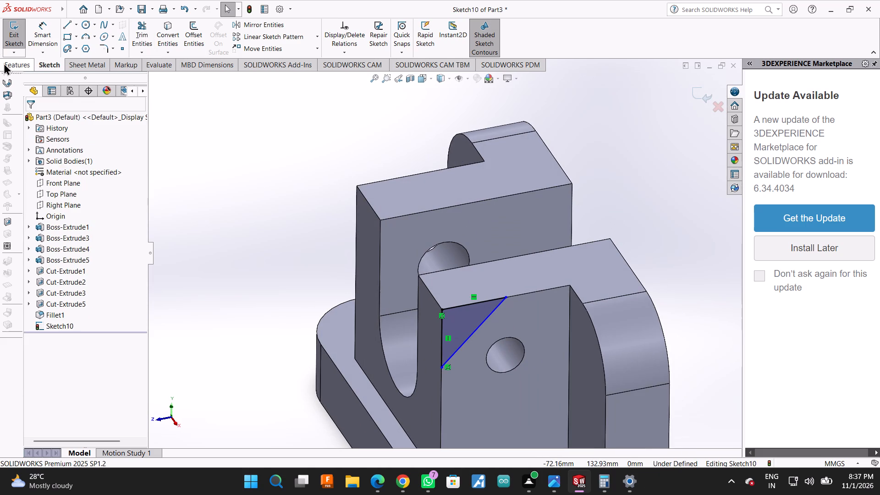
Cut the triangle through the block's right arm with a 15 mm blind Extruded Cut.
click(4, 63)
click(148, 25)
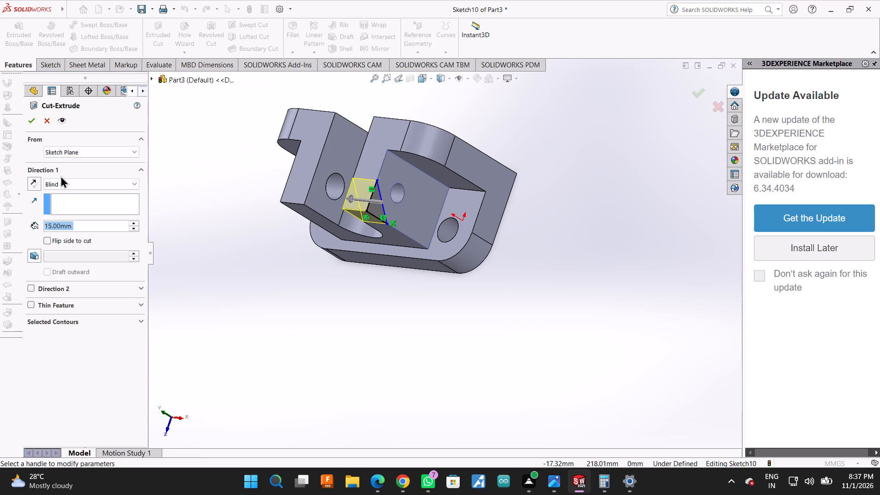
click(27, 122)
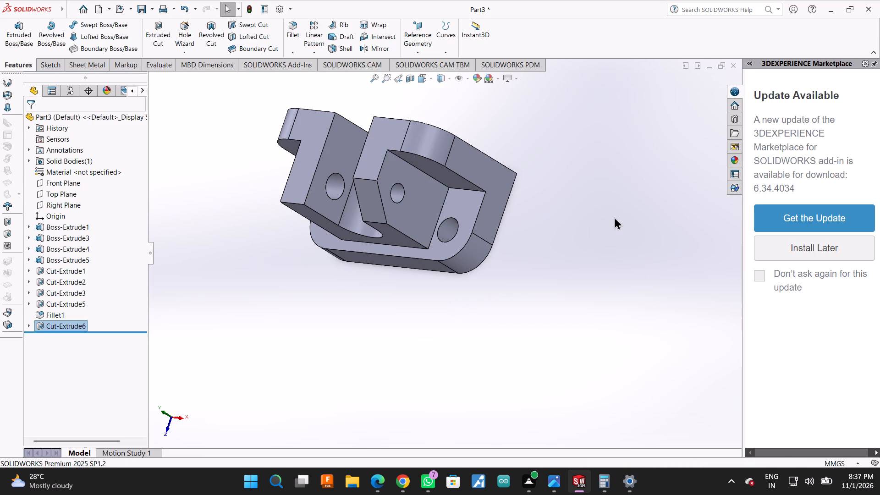
On the block's left outer side face, sketch a front-edge line about 34 mm high, a slant of about 15 mm, and a top line to the rear corner.
scroll(614, 217, up, 1)
middle_drag(543, 182, 654, 47)
click(374, 213)
click(414, 189)
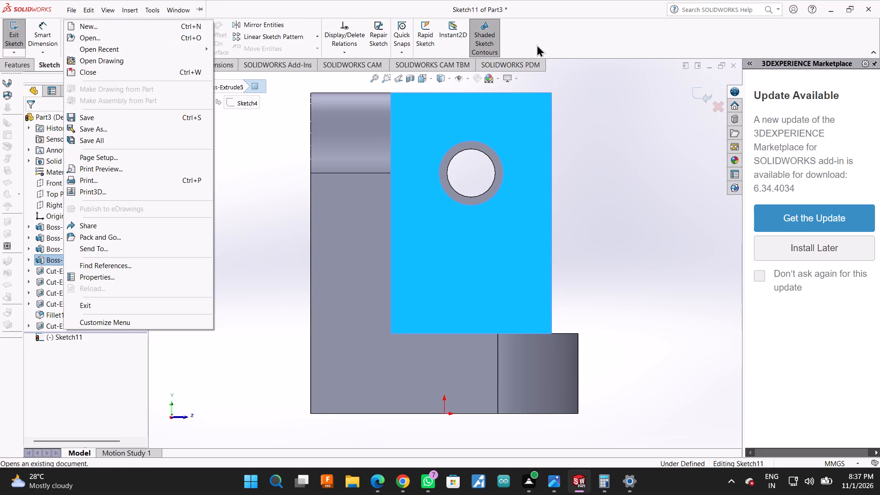
click(539, 44)
click(66, 25)
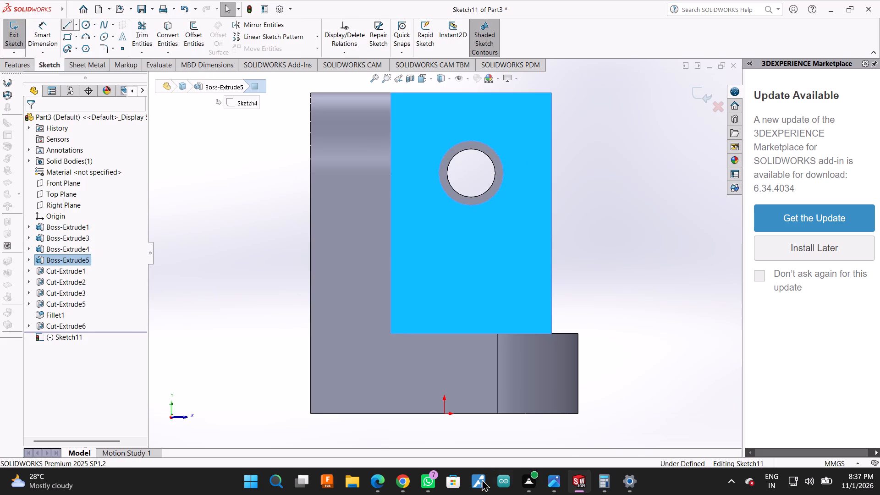
click(550, 334)
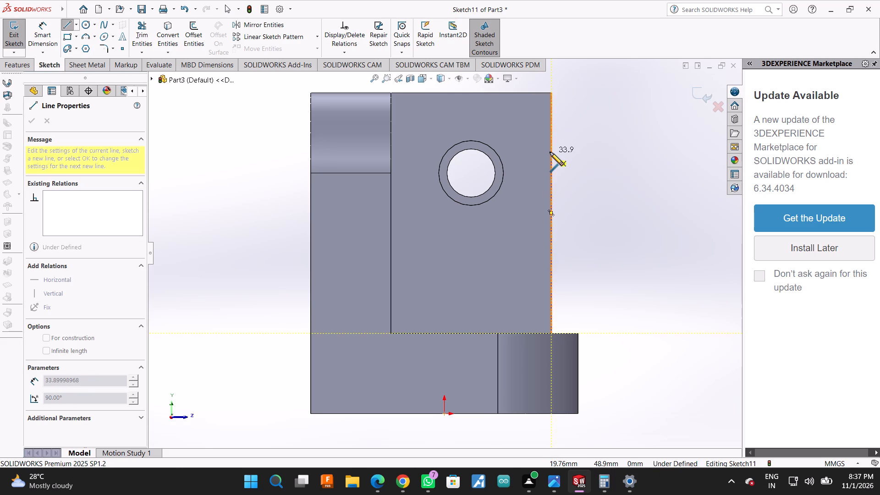
click(550, 152)
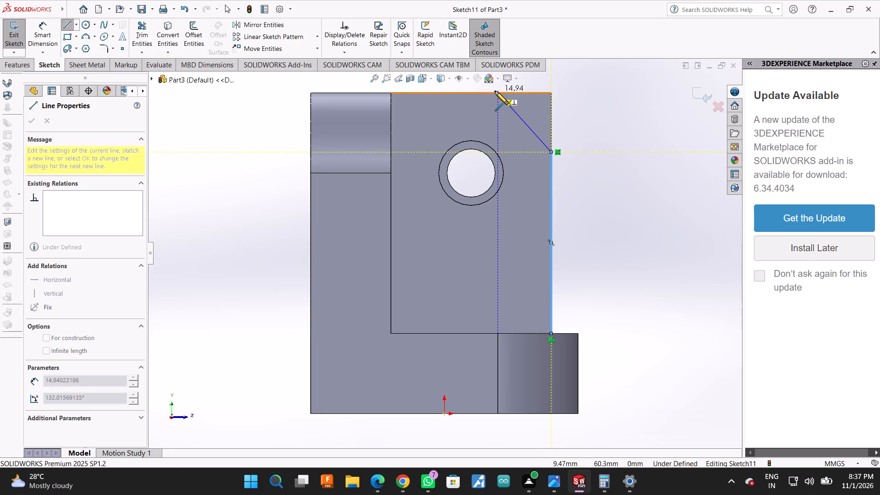
click(495, 91)
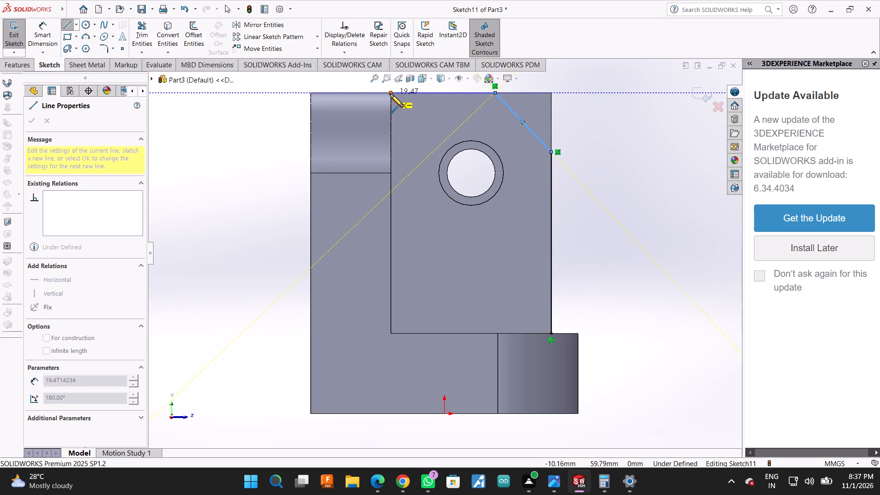
click(390, 94)
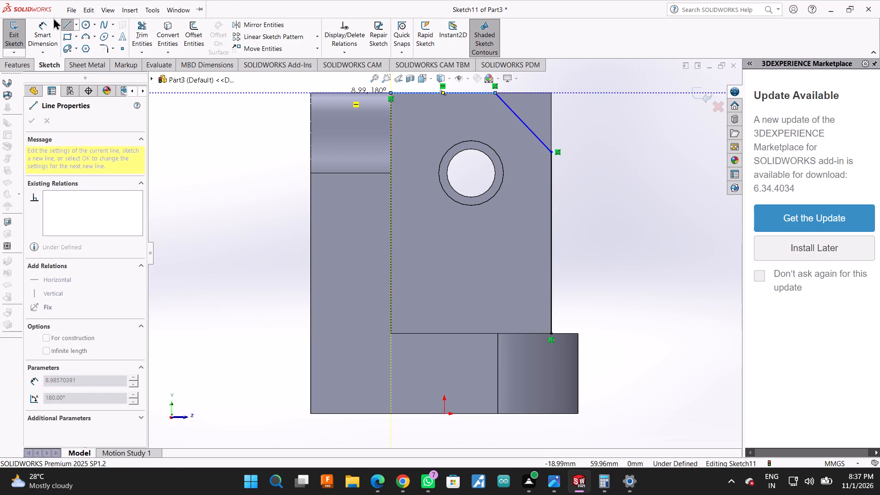
Dimension the vertical sketch line on the left face's front edge as 30 mm.
click(50, 26)
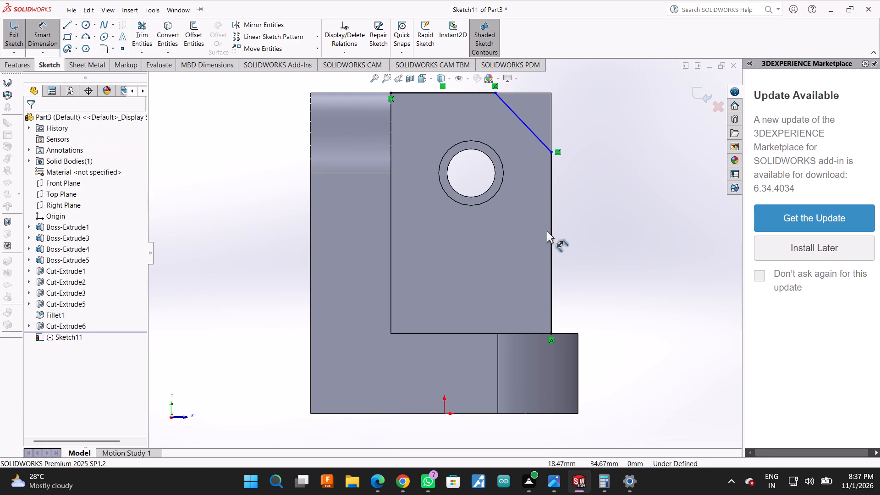
click(550, 232)
click(609, 226)
text(32)
key(0)
key(BackSpace)
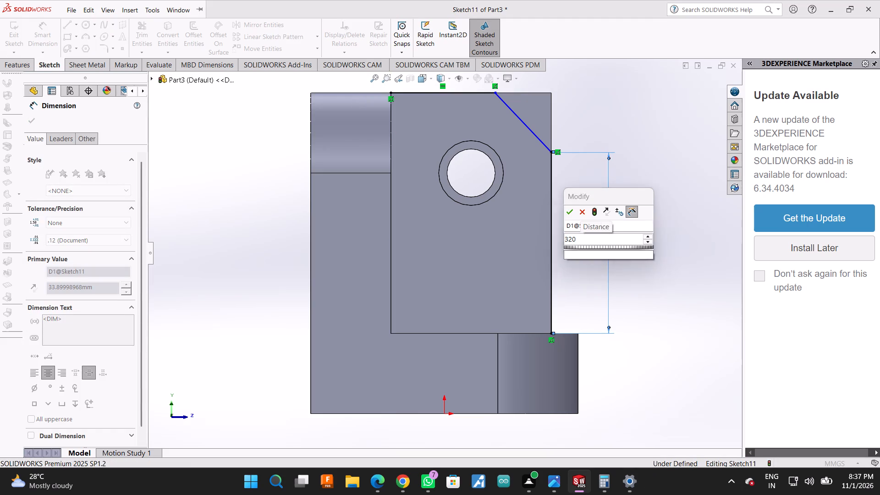
key(BackSpace)
key(0)
key(Return)
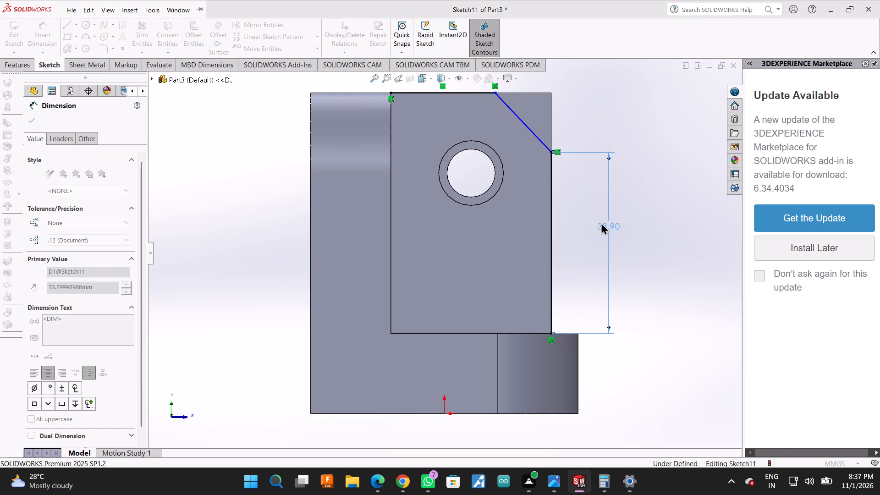
Dimension the horizontal sketch line on the left side face's top edge as 15 mm.
click(445, 88)
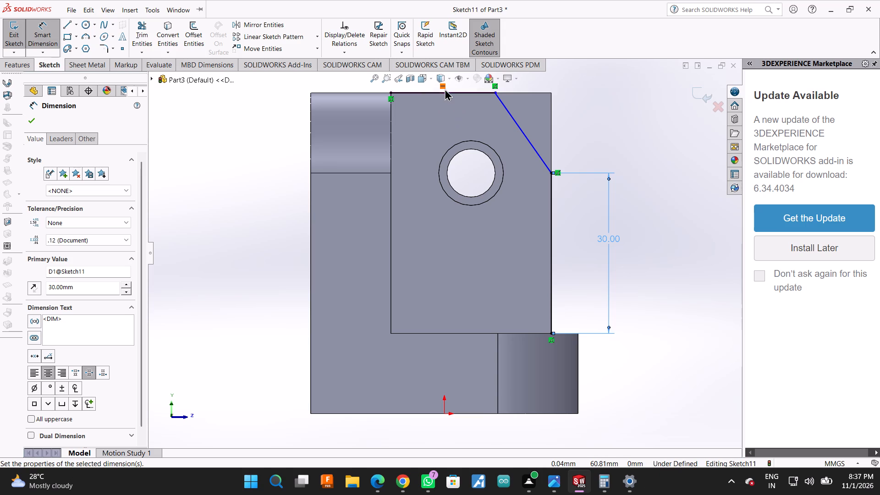
click(449, 95)
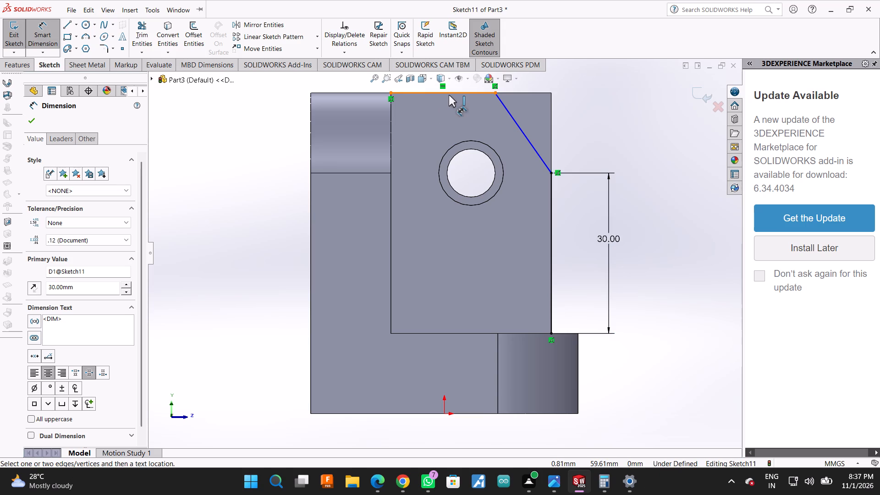
click(447, 126)
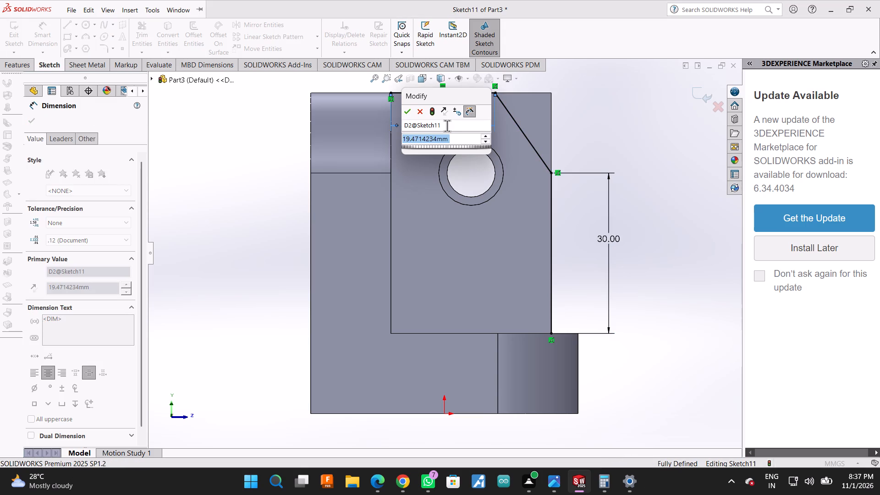
text(15)
key(Return)
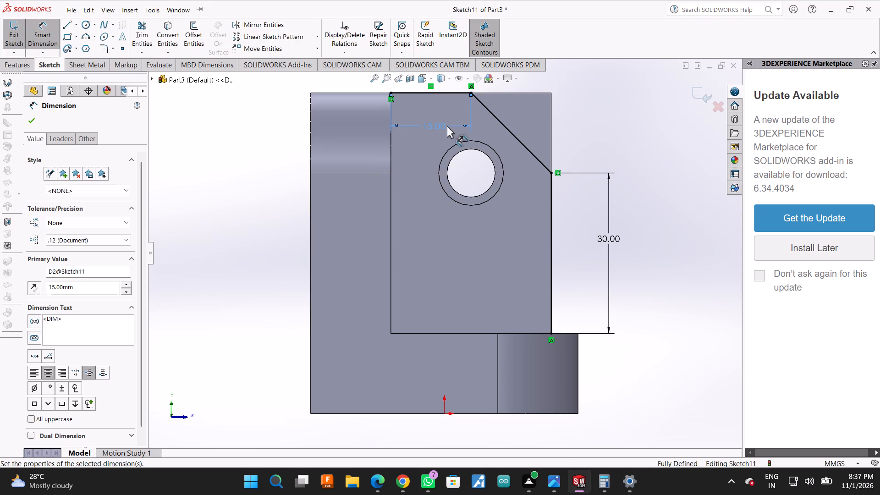
click(29, 118)
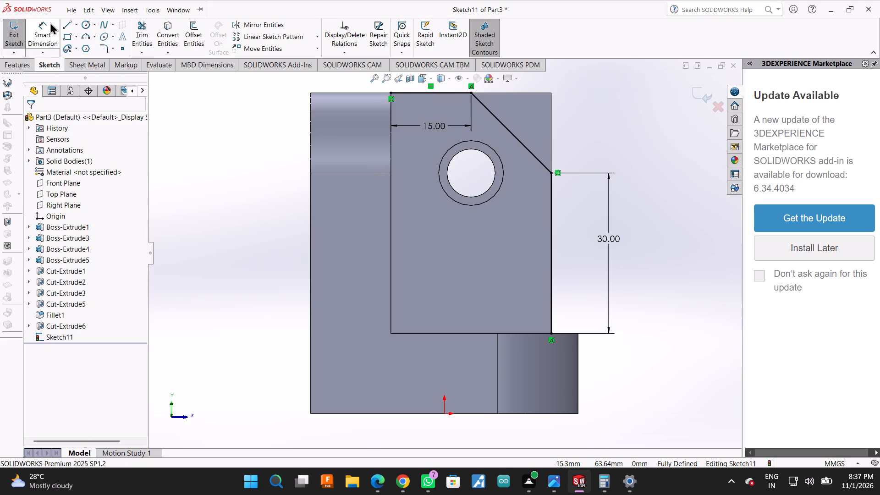
Close the corner triangle with a 15 mm horizontal line to the block's top front corner and a 15 mm vertical line down to the slant.
click(63, 23)
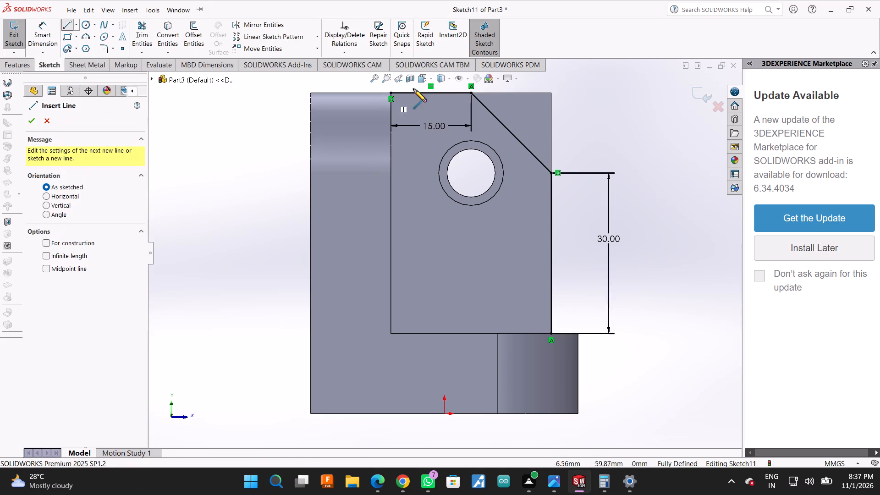
click(470, 95)
click(552, 92)
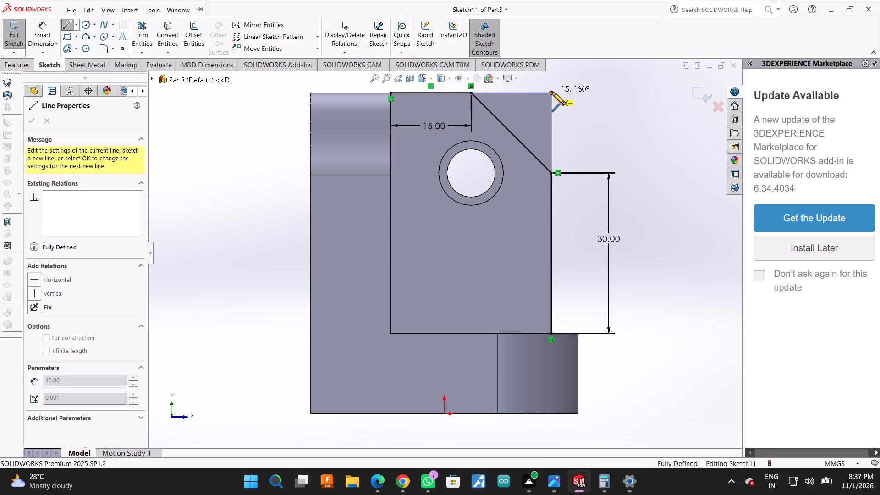
click(552, 173)
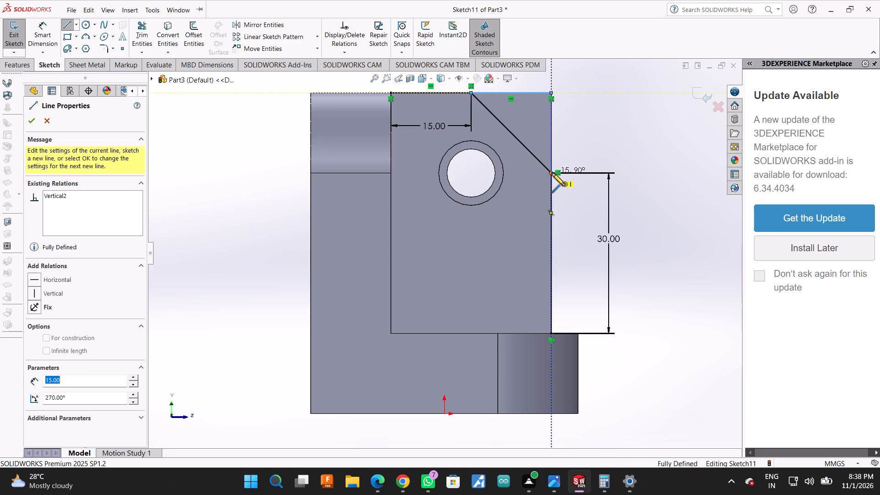
click(32, 121)
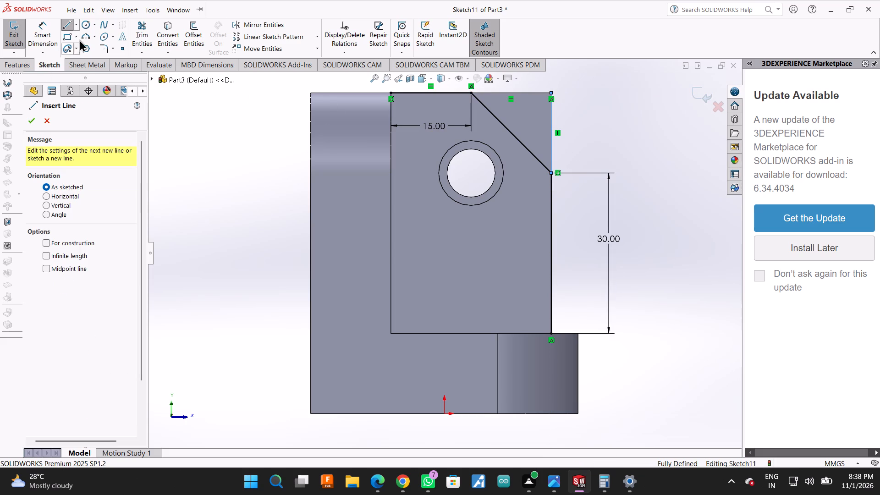
Trim away the 15 mm dimensioned top line and the 30 mm front-edge line, leaving only the corner triangle.
click(131, 21)
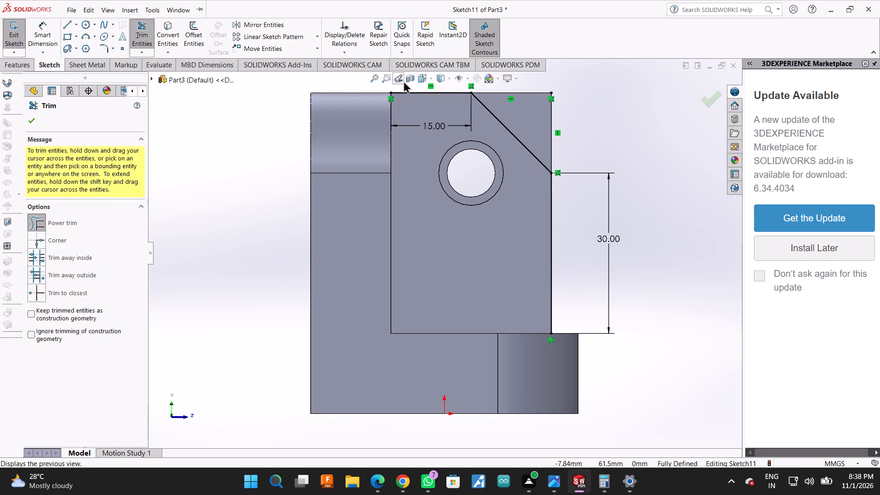
drag(403, 81, 425, 123)
scroll(455, 176, up, 2)
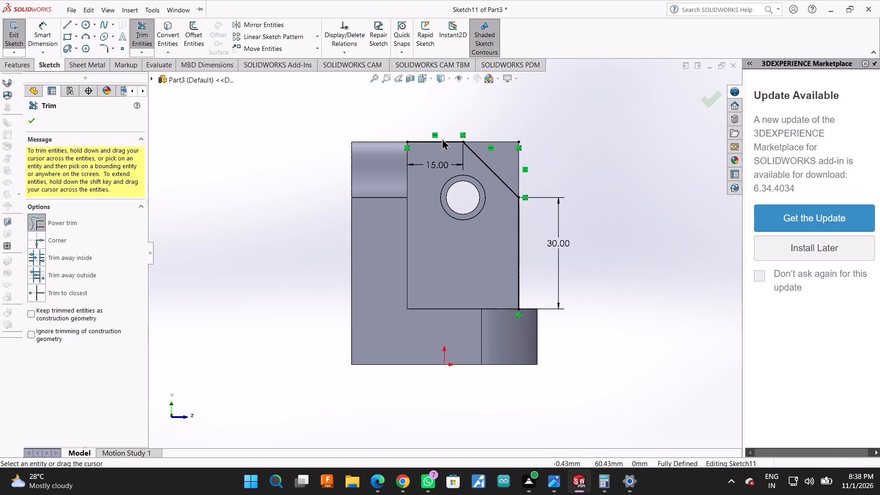
drag(434, 101, 440, 203)
drag(553, 197, 501, 224)
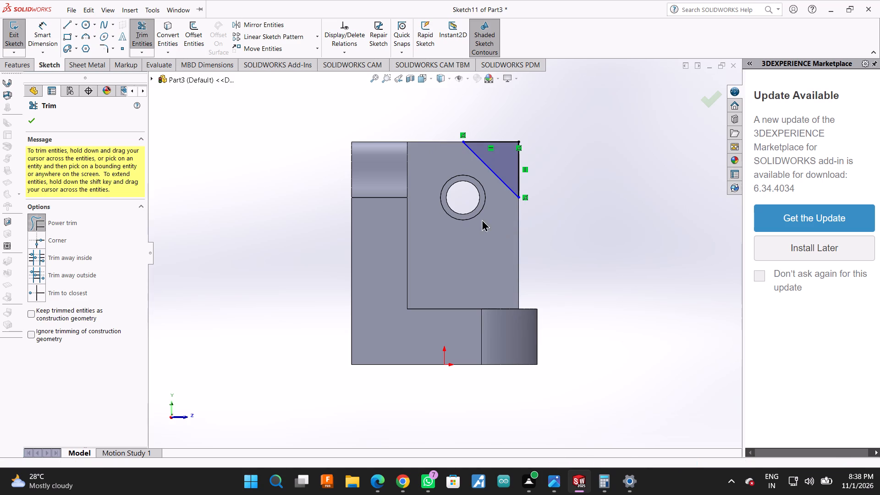
middle_drag(600, 210, 556, 255)
click(704, 103)
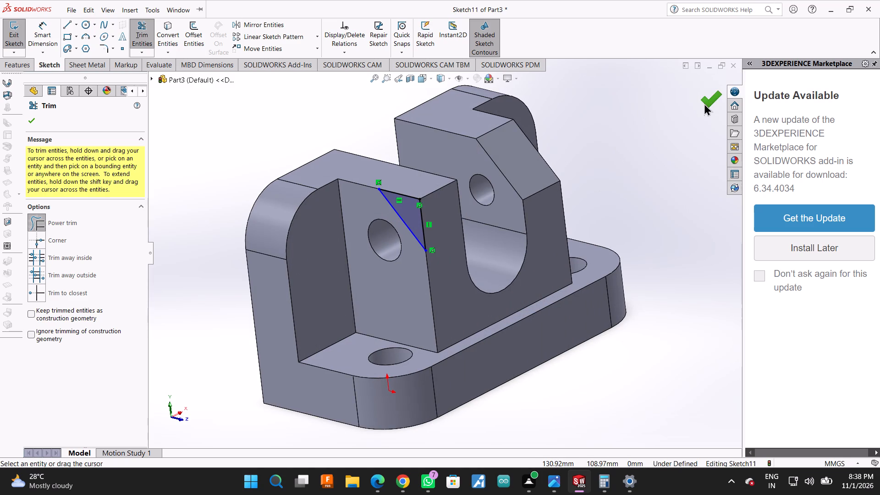
Cut the corner triangle through the block's left arm with a 15 mm blind Extruded Cut.
click(24, 65)
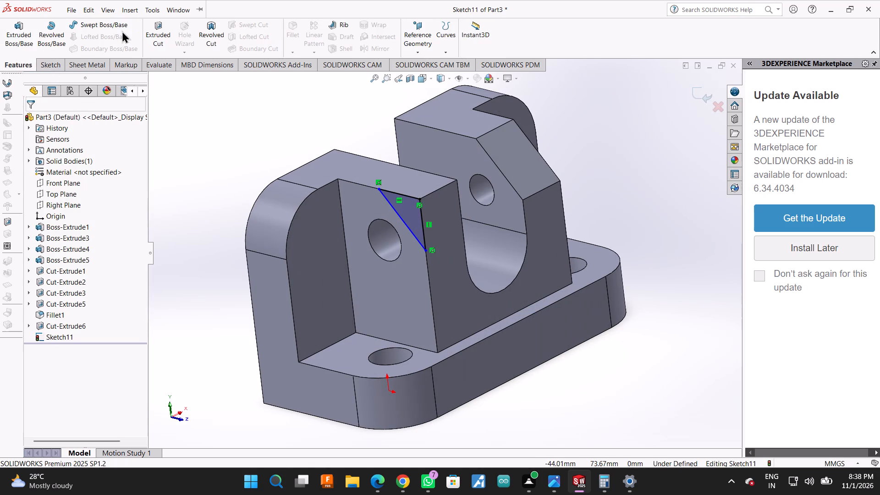
click(162, 24)
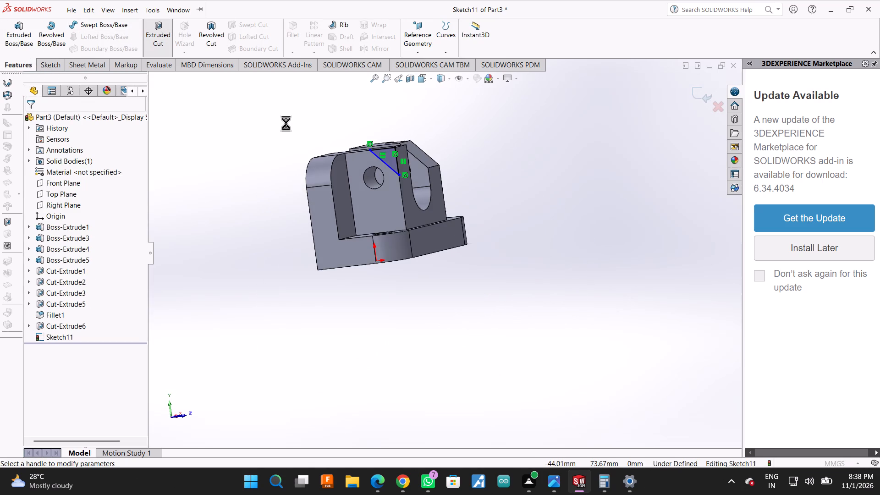
middle_drag(506, 130, 450, 158)
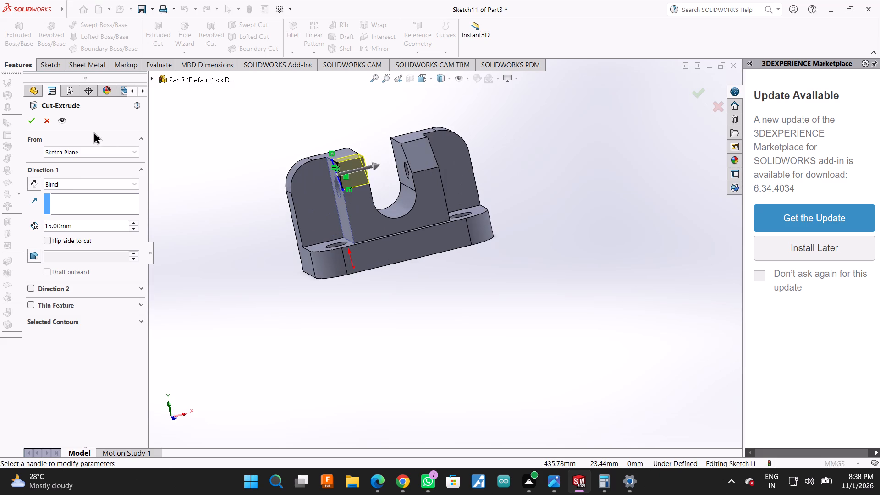
click(30, 121)
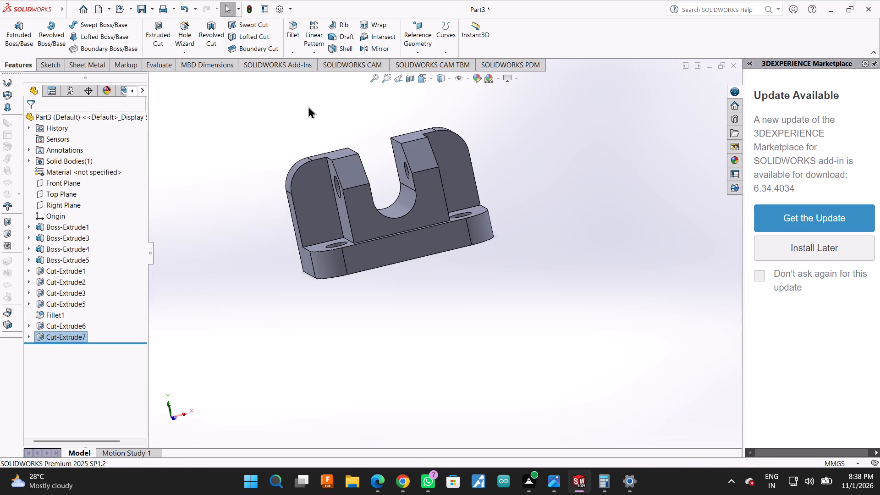
Examine the part from the front, sides, top and underside, checking the chamfered arms, slot and holes.
middle_drag(308, 106, 362, 137)
scroll(388, 200, down, 2)
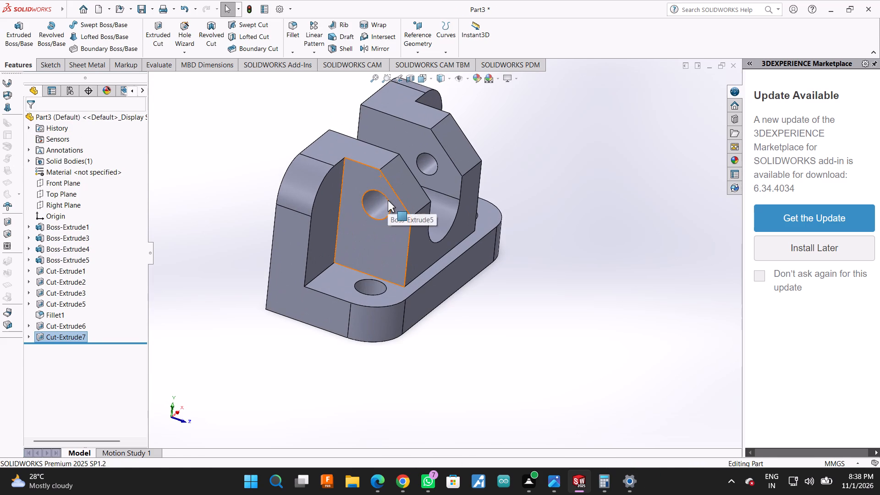
scroll(451, 270, up, 1)
middle_drag(480, 290, 442, 280)
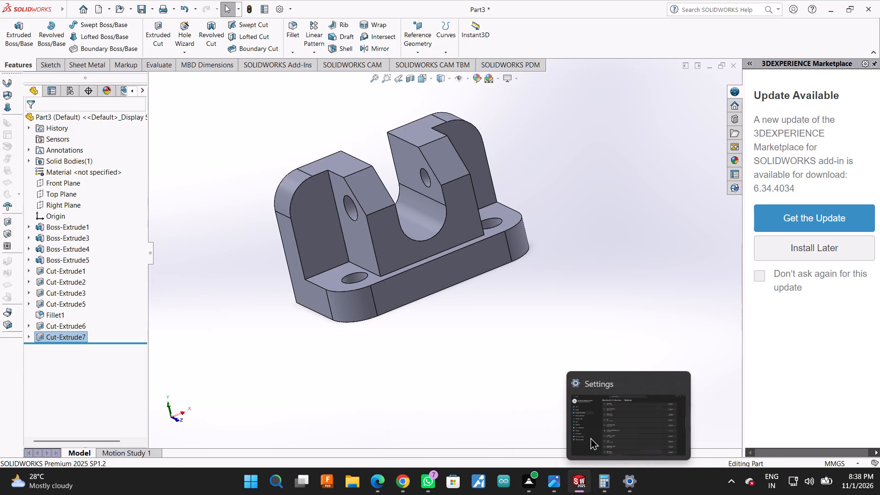
middle_drag(587, 230, 566, 222)
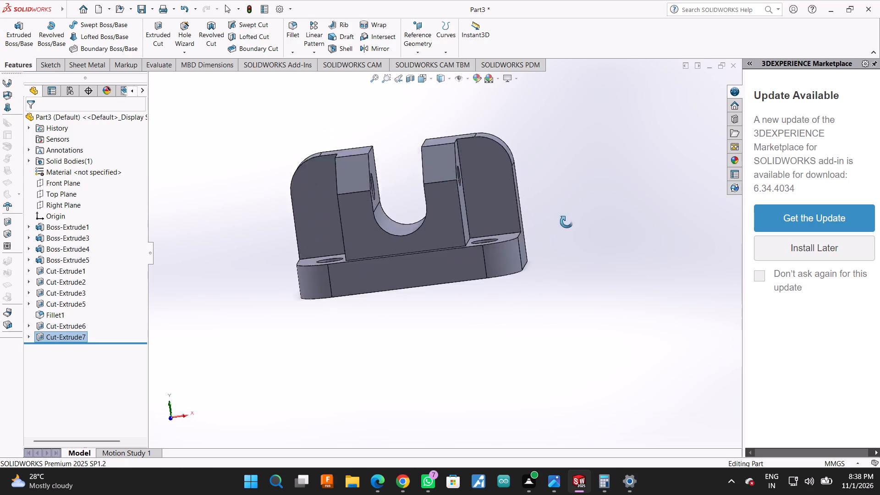
middle_drag(566, 222, 273, 243)
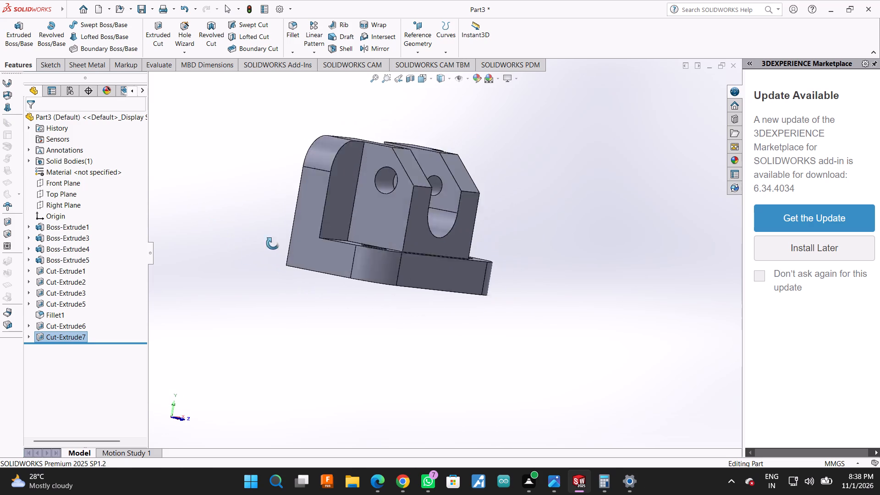
middle_drag(273, 243, 317, 250)
drag(621, 234, 621, 241)
middle_drag(614, 240, 348, 264)
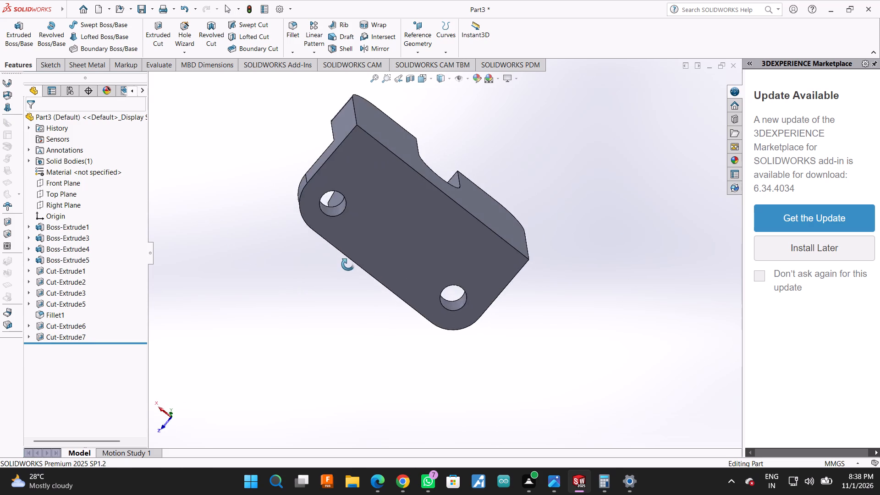
middle_drag(348, 264, 431, 367)
middle_drag(489, 352, 611, 260)
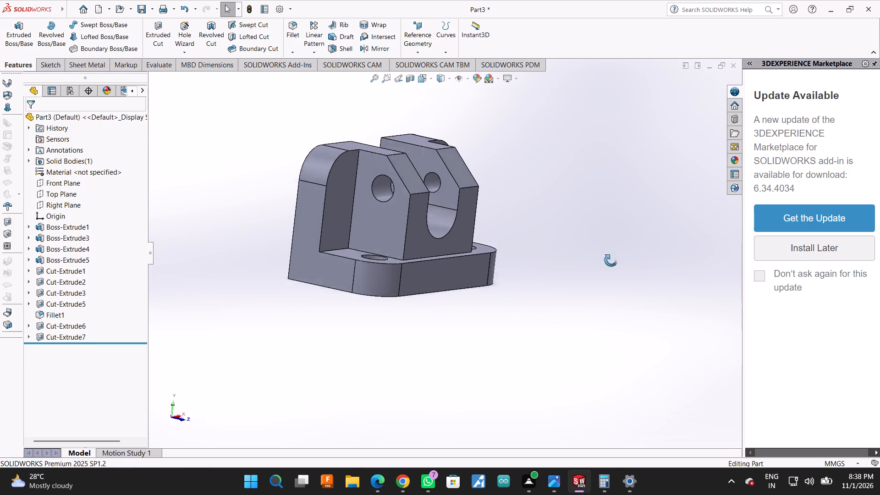
middle_drag(611, 260, 610, 267)
middle_drag(561, 256, 538, 266)
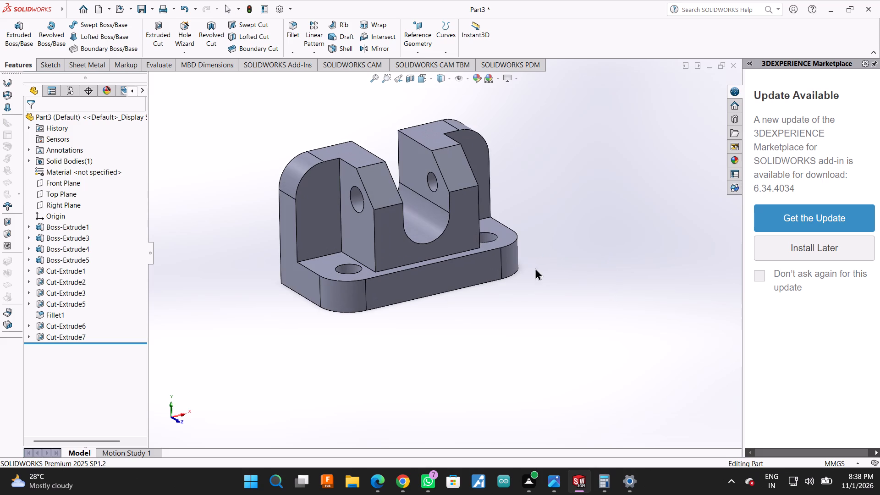
middle_click(529, 333)
middle_drag(549, 268, 540, 321)
middle_drag(541, 269, 539, 258)
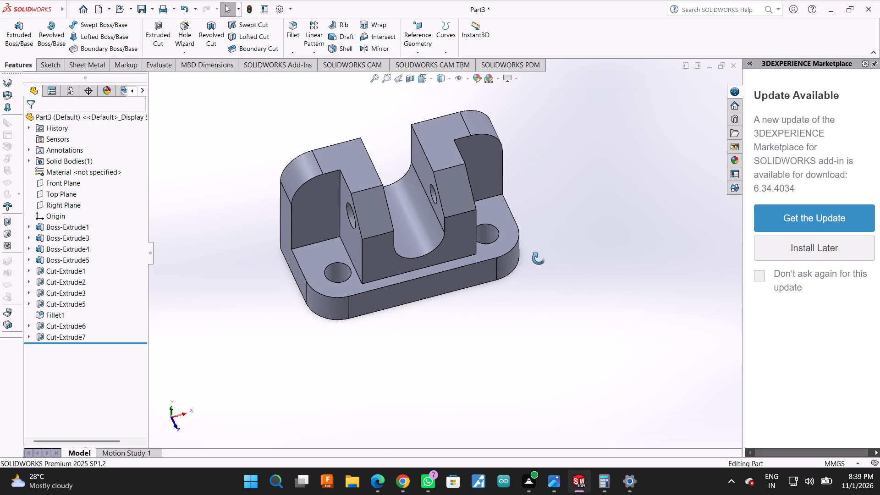
middle_drag(539, 258, 530, 230)
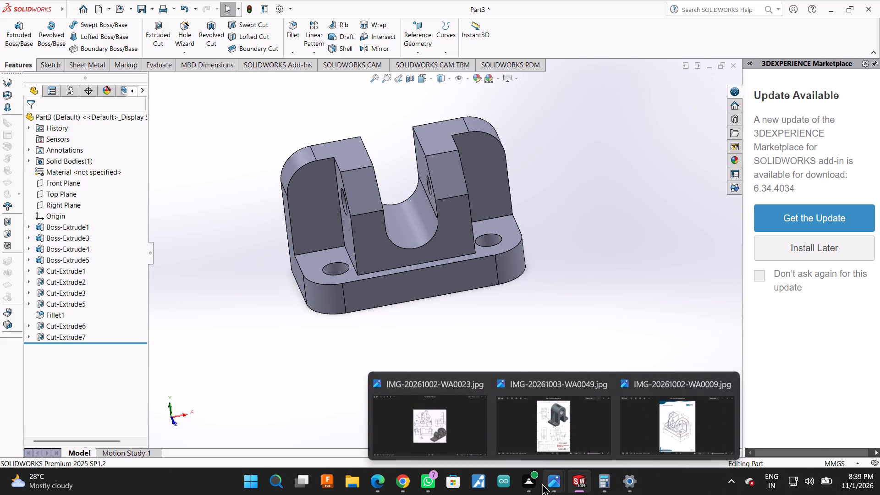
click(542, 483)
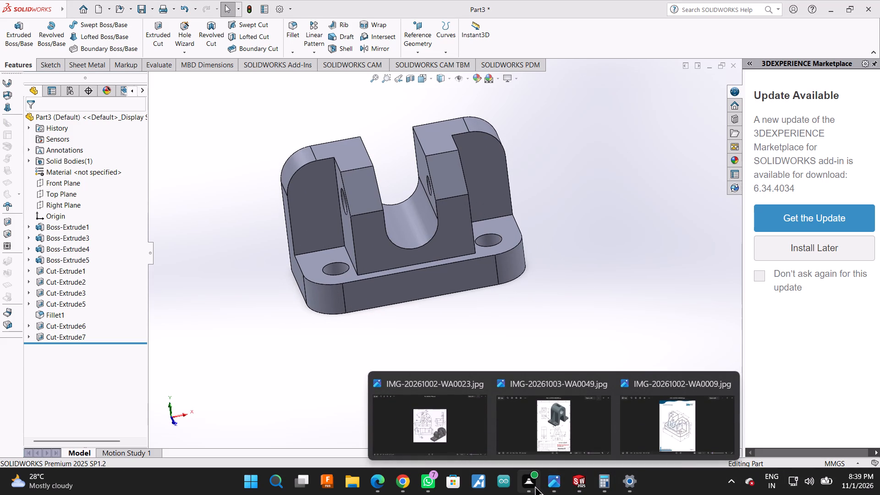
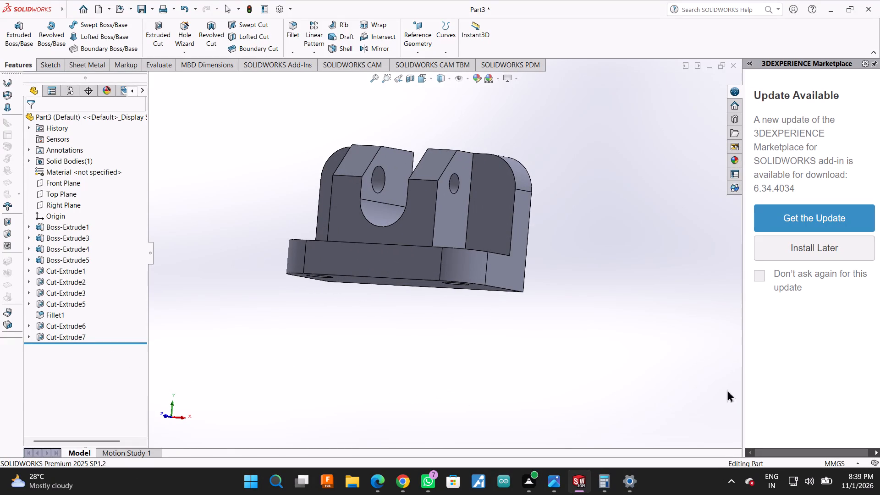
Apply the polished steel metal appearance to the whole part.
drag(745, 385, 879, 374)
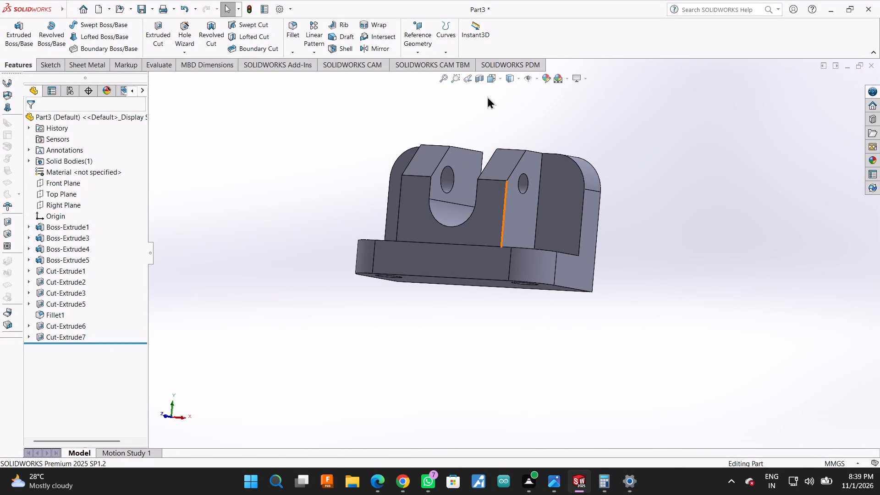
scroll(486, 95, up, 2)
middle_drag(612, 116, 598, 181)
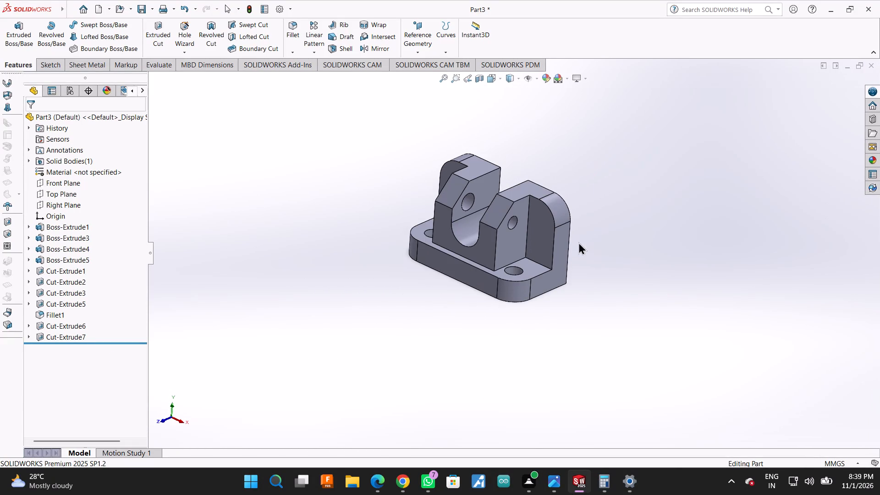
click(548, 74)
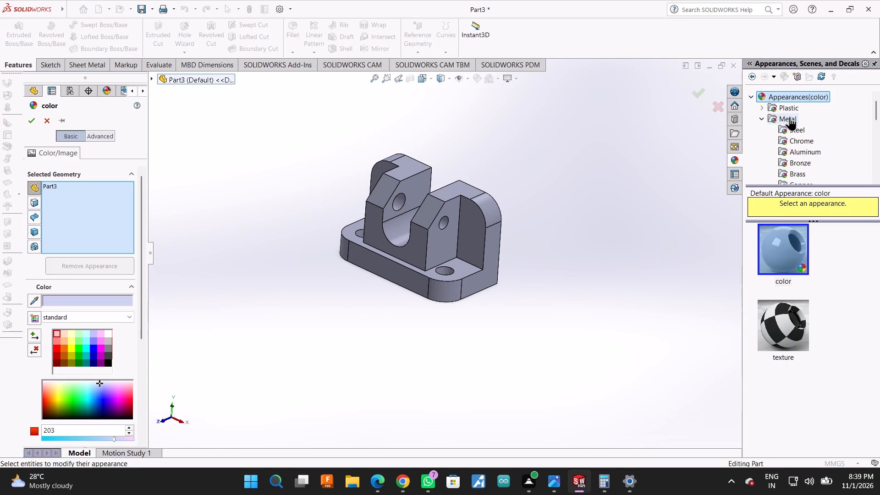
click(789, 113)
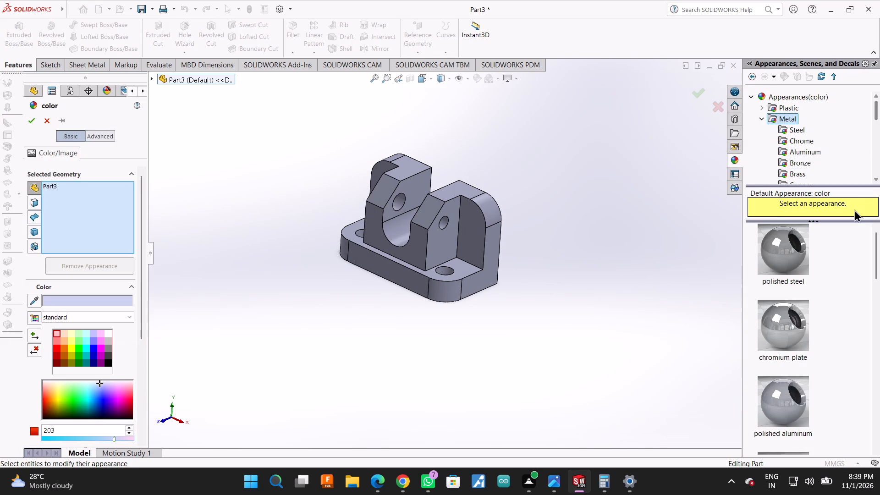
double_click(800, 258)
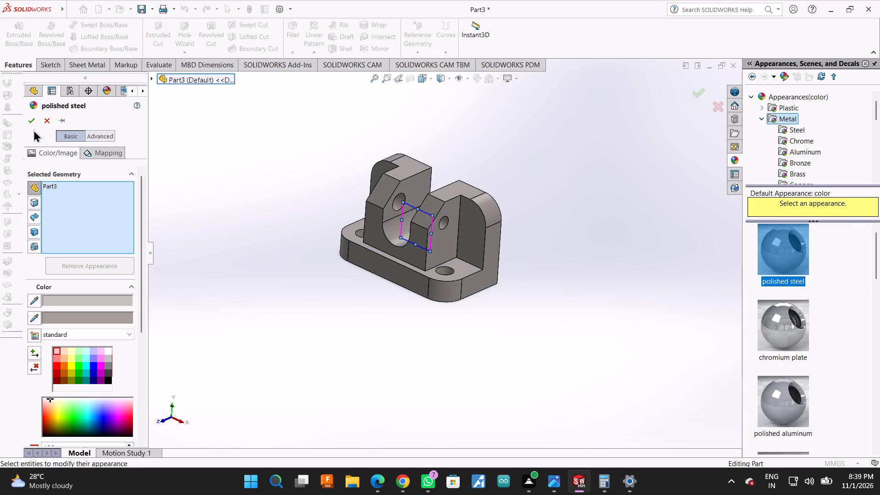
click(33, 128)
click(29, 118)
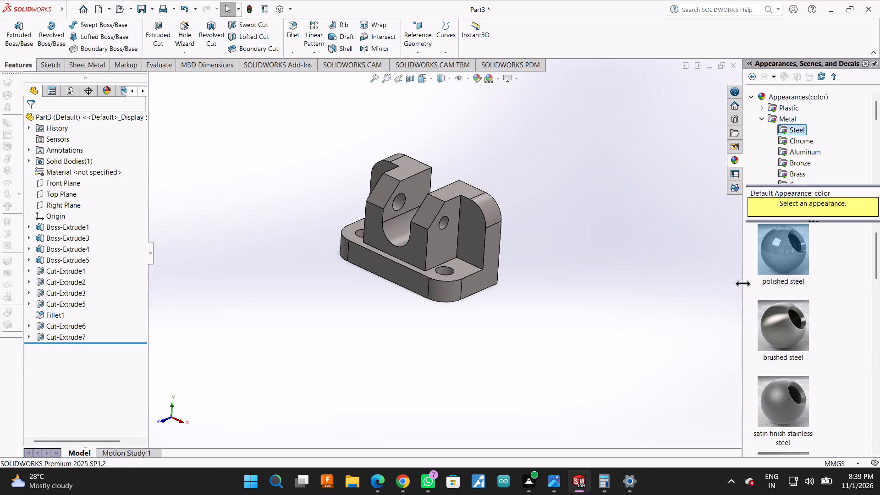
click(745, 284)
drag(743, 286, 879, 264)
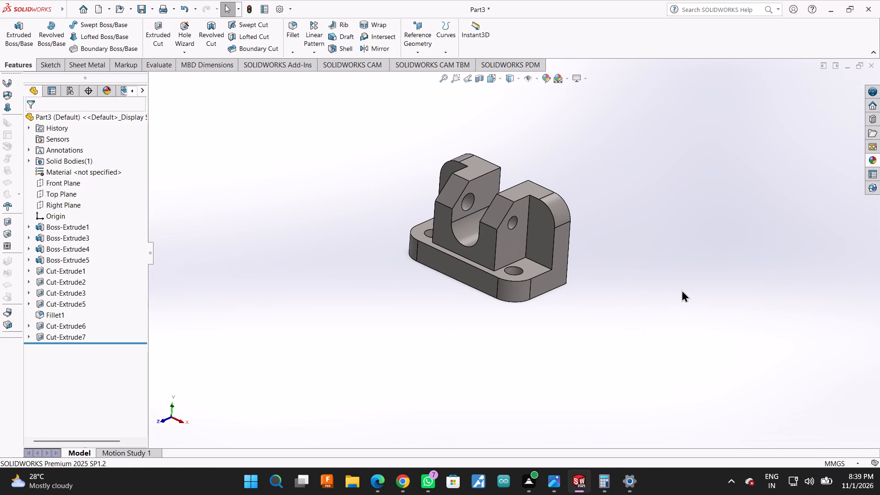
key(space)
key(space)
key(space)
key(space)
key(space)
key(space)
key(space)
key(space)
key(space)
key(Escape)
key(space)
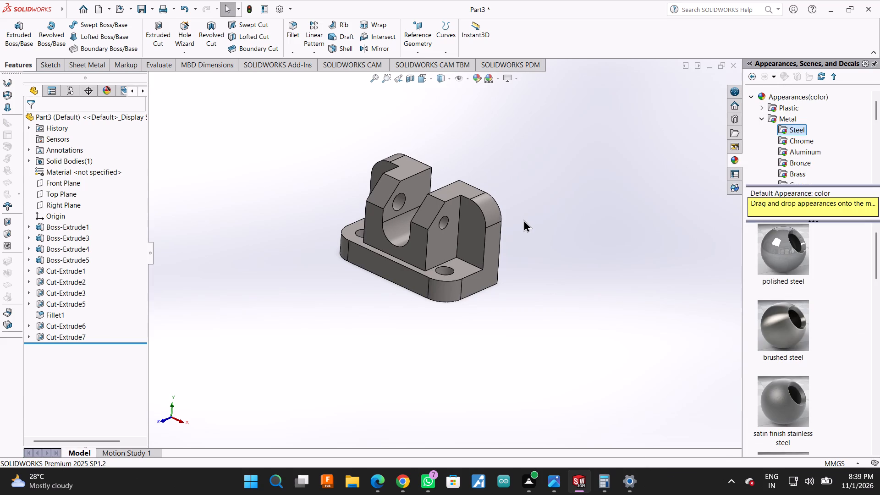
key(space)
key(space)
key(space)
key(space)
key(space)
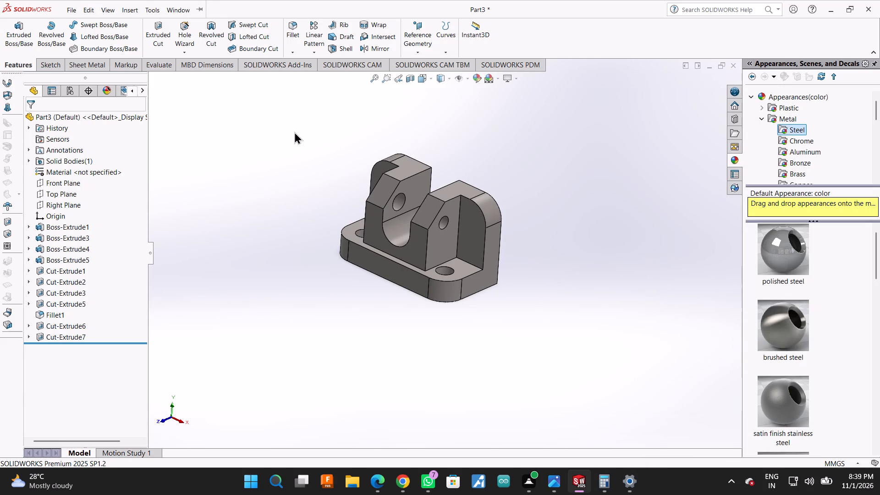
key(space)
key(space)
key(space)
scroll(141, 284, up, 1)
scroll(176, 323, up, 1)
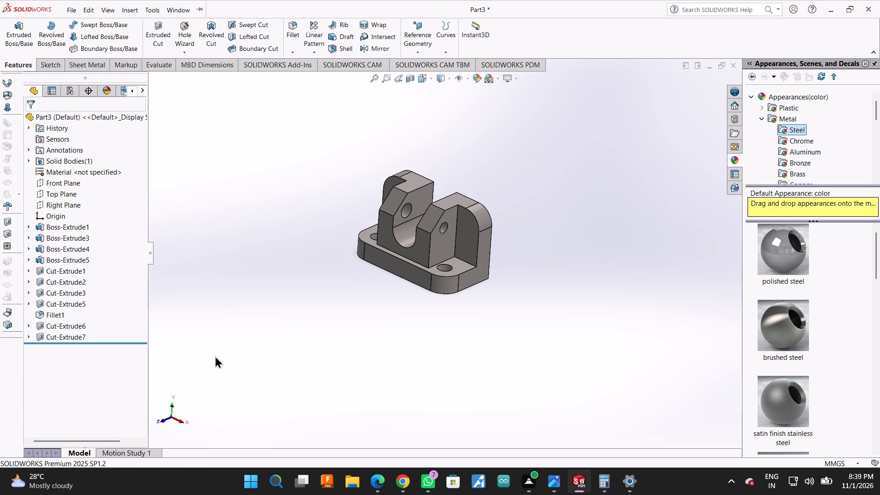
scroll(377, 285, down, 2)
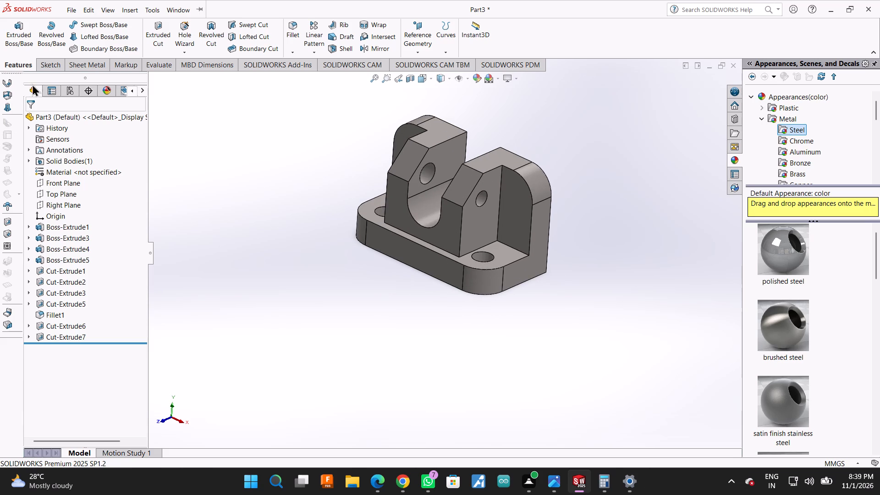
Save the part as Twin_Lug_Mounting_Support_Bracket in the SYMBIOSIS folder, in SOLIDWORKS Part format.
key(ctrl+s)
drag(745, 378, 879, 355)
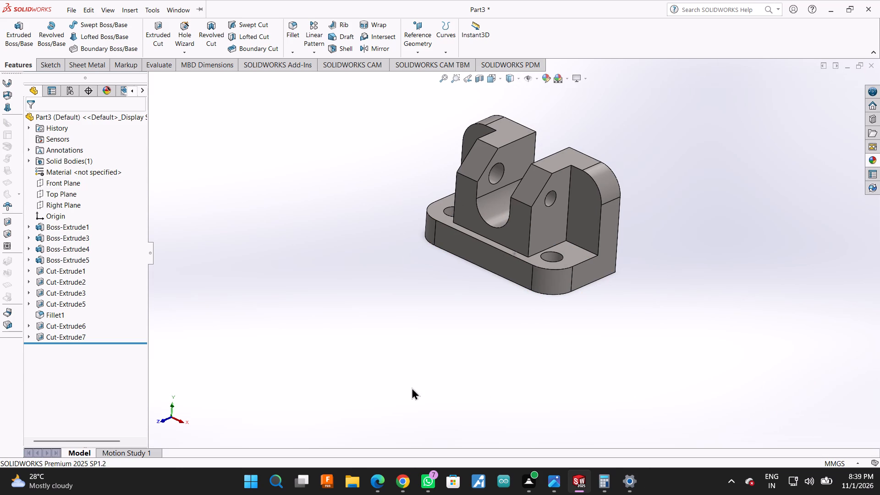
key(ctrl+s)
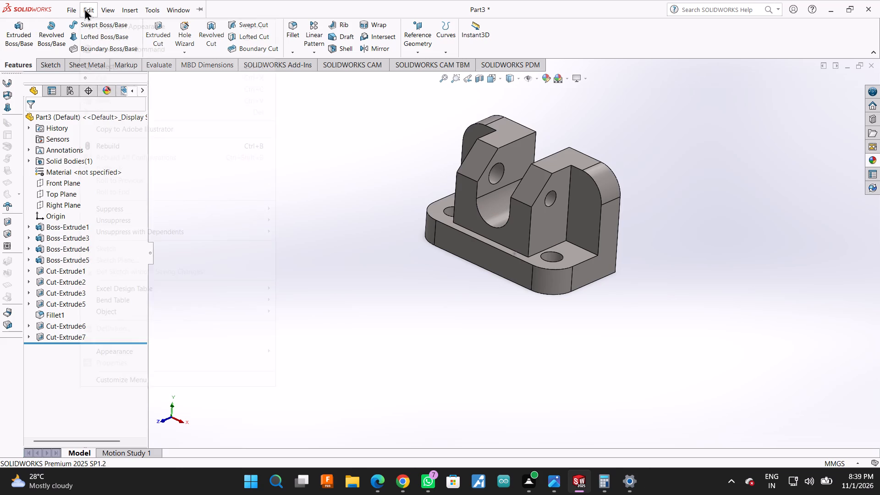
click(106, 127)
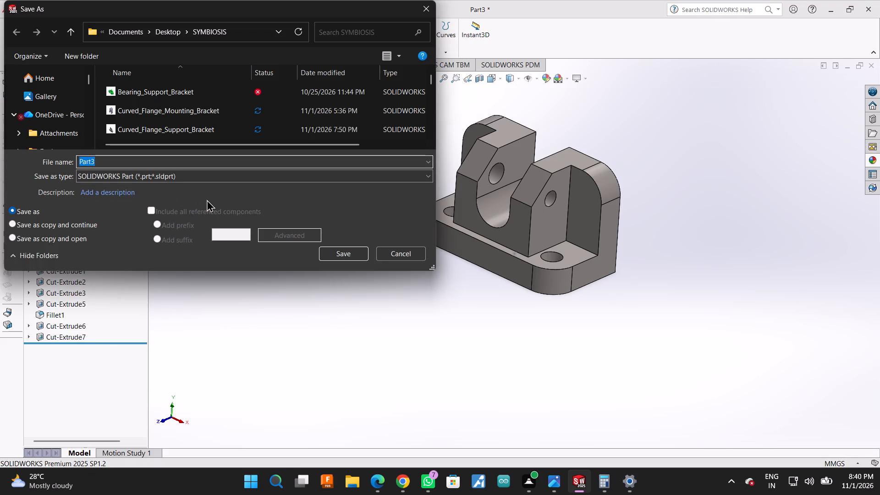
key(ctrl+v)
click(341, 251)
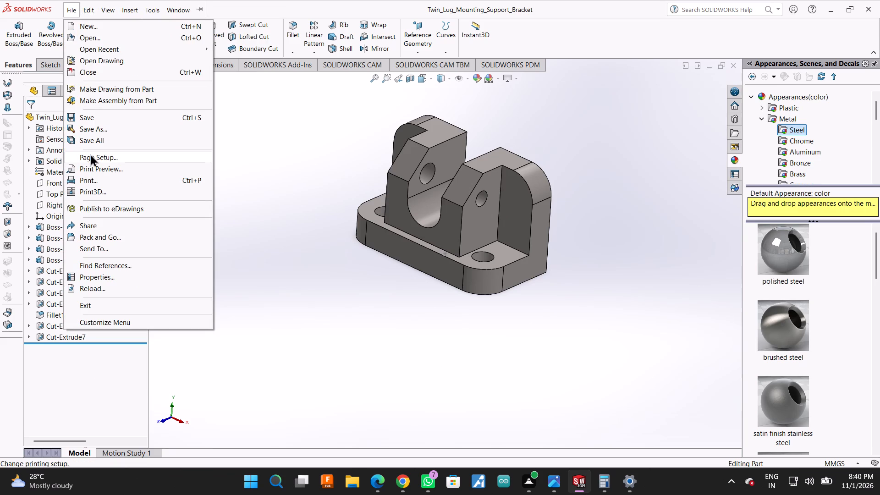
Export the part as an Adobe PDF named Twin_Lug_Mounting_Support_Bracket in the SYMBIOSIS folder.
click(108, 131)
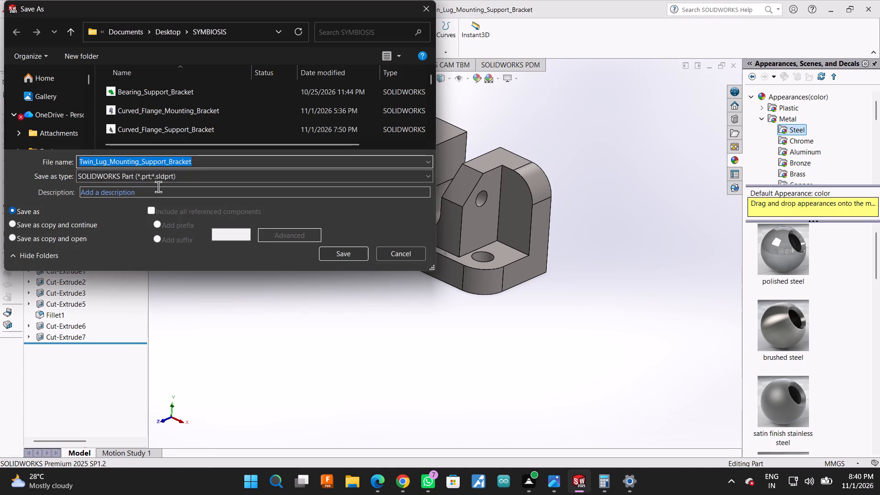
click(159, 180)
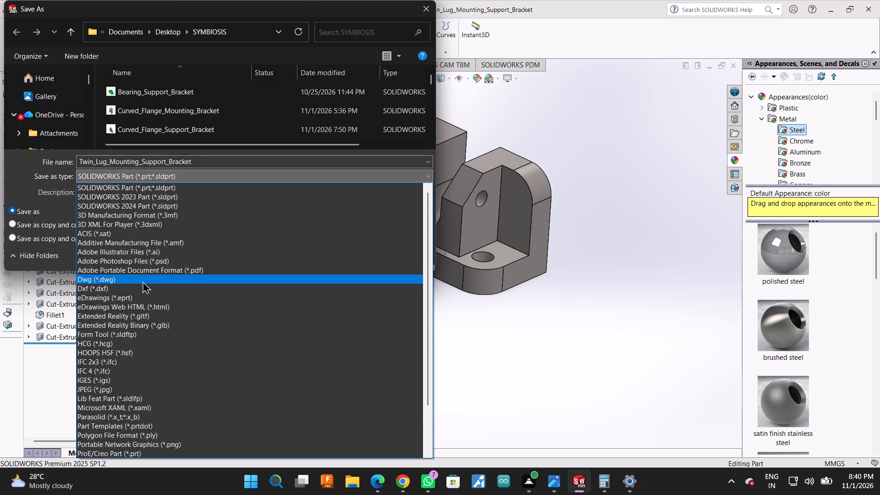
click(143, 270)
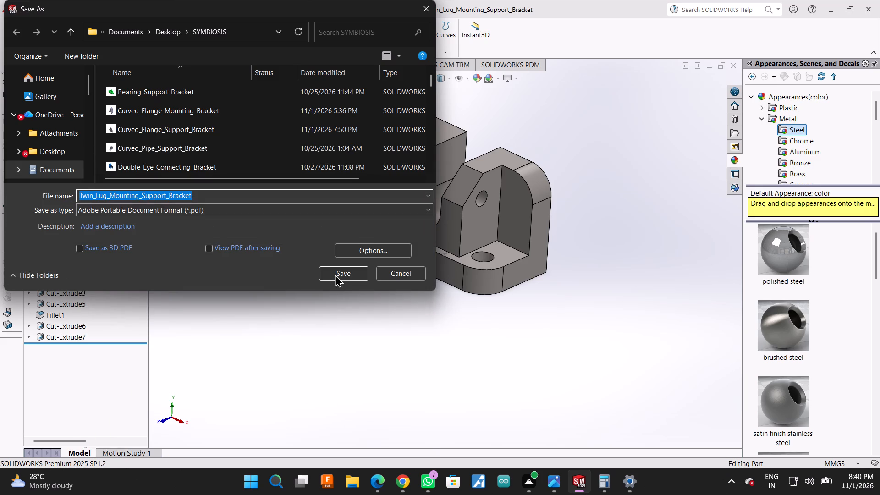
click(335, 274)
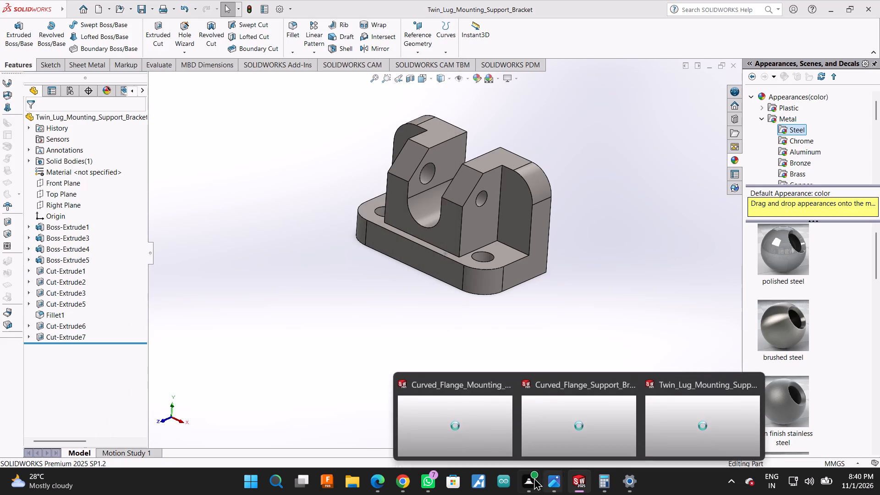